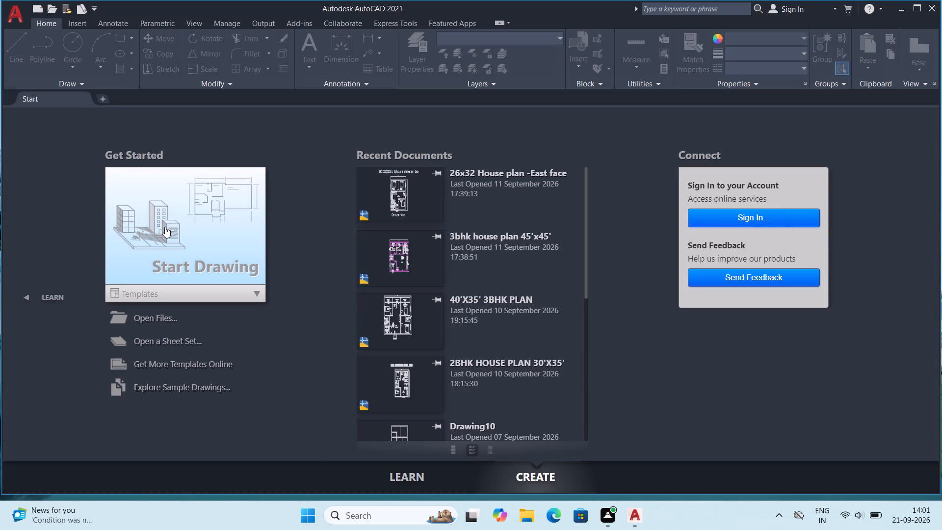
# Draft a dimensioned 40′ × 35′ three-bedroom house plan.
# Start a new blank drawing.
pyautogui.click(165, 227)
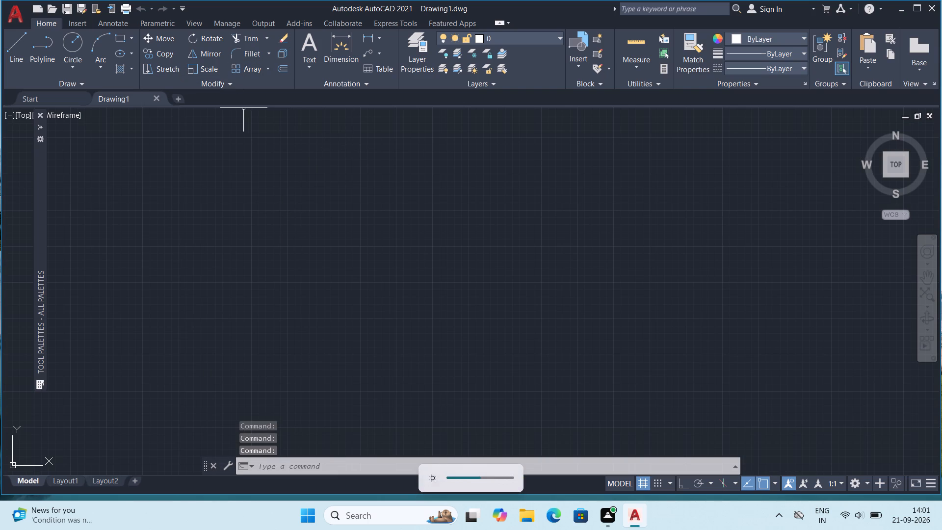
# Configure the drawing units to Architectural length with 0'-0 1/2" precision and an insertion scale in inches.
pyautogui.moveTo(317, 189); pyautogui.dragTo(322, 204, button='middle')
pyautogui.scroll(-1, 322, 204)
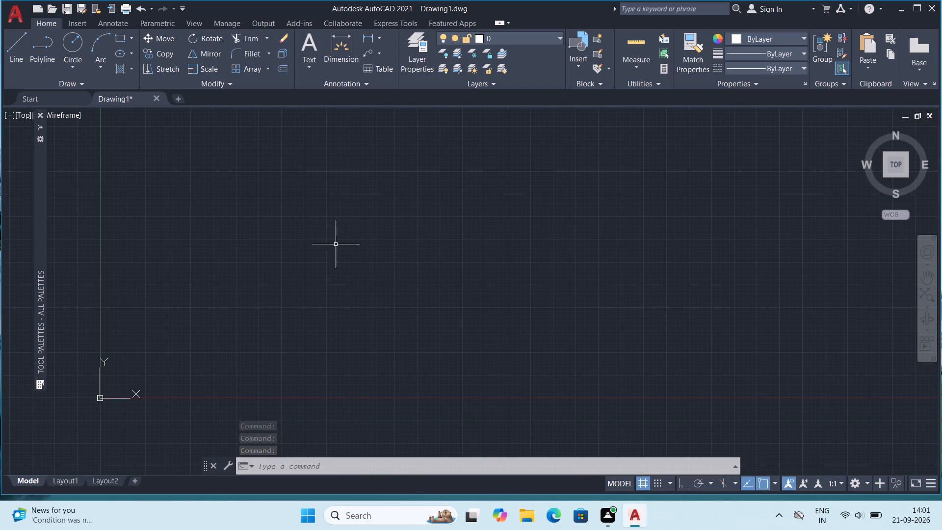
pyautogui.write('un')
pyautogui.press('Return')
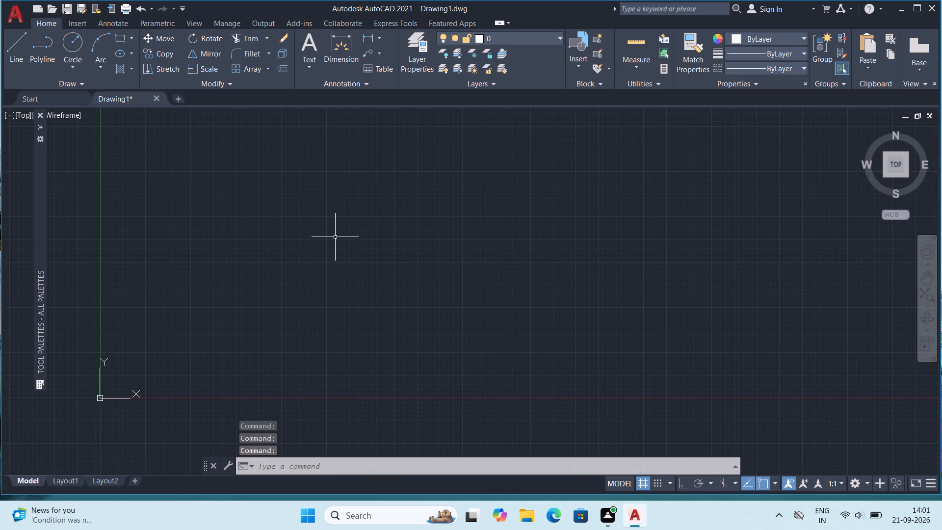
pyautogui.click(347, 119)
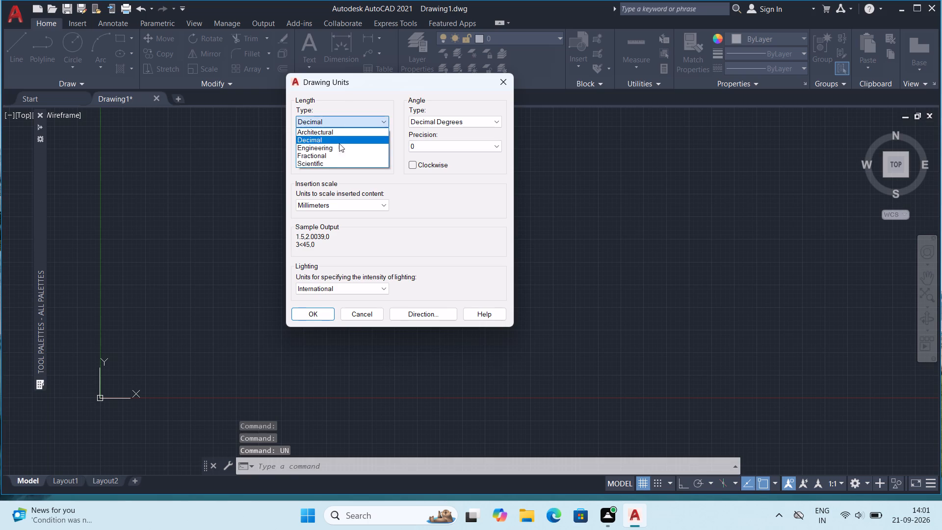
pyautogui.click(332, 129)
pyautogui.click(332, 140)
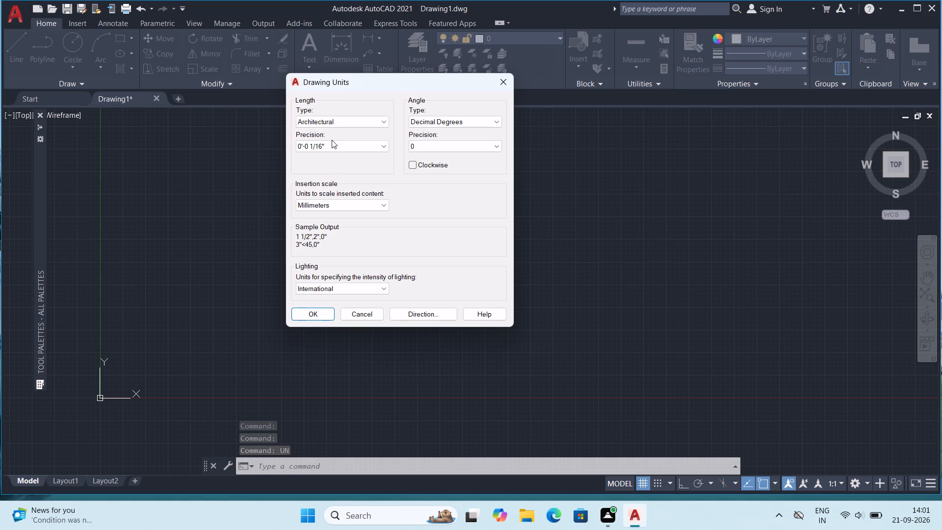
pyautogui.click(332, 144)
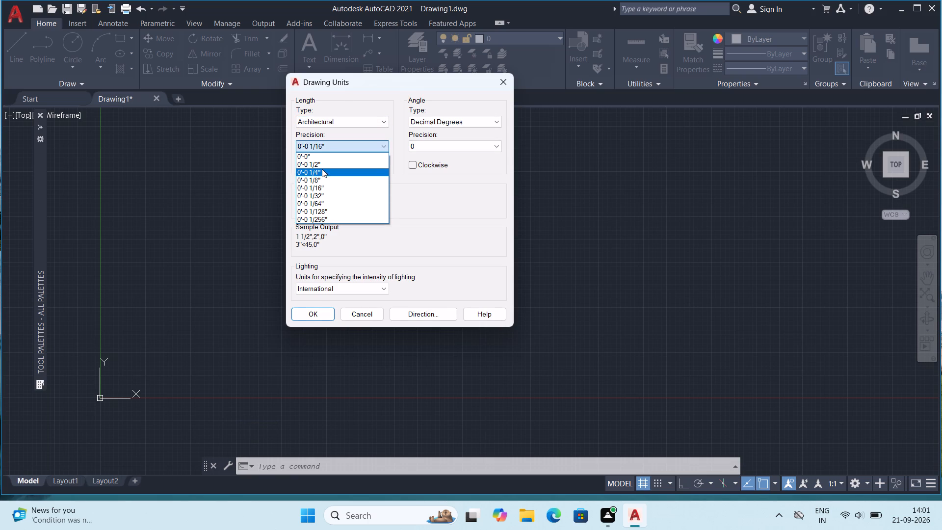
pyautogui.click(322, 166)
pyautogui.click(334, 204)
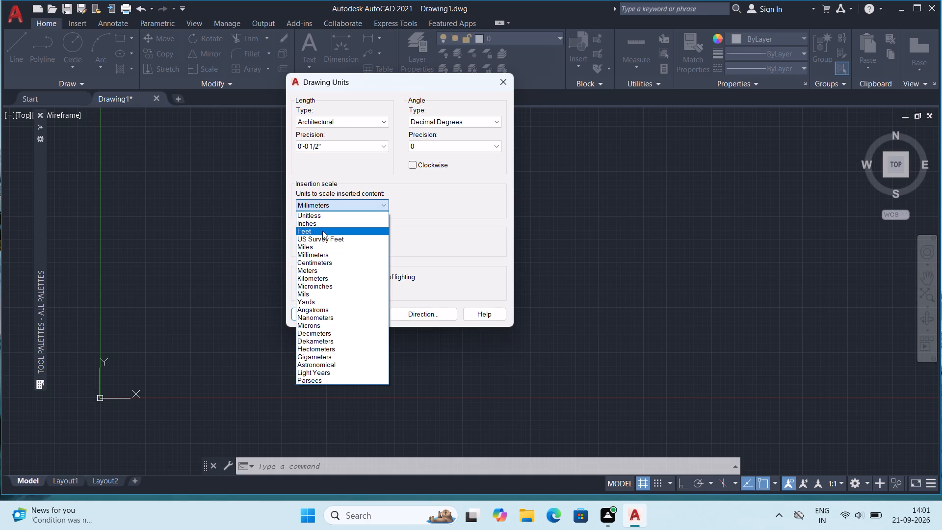
pyautogui.click(322, 221)
pyautogui.click(310, 314)
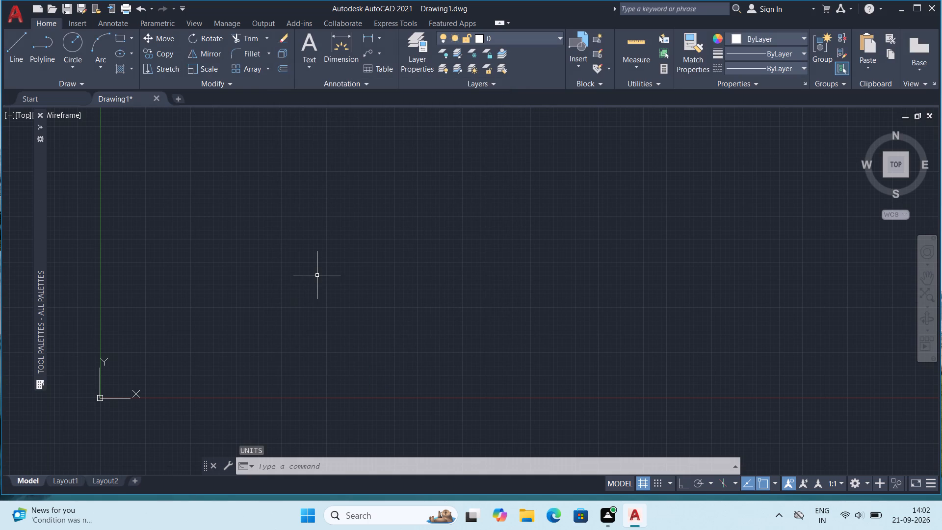
# Modify dimension style ISO-25 to Architectural primary units with 0'-0 1/2" precision and set it as current.
pyautogui.press('d')
pyautogui.press('Return')
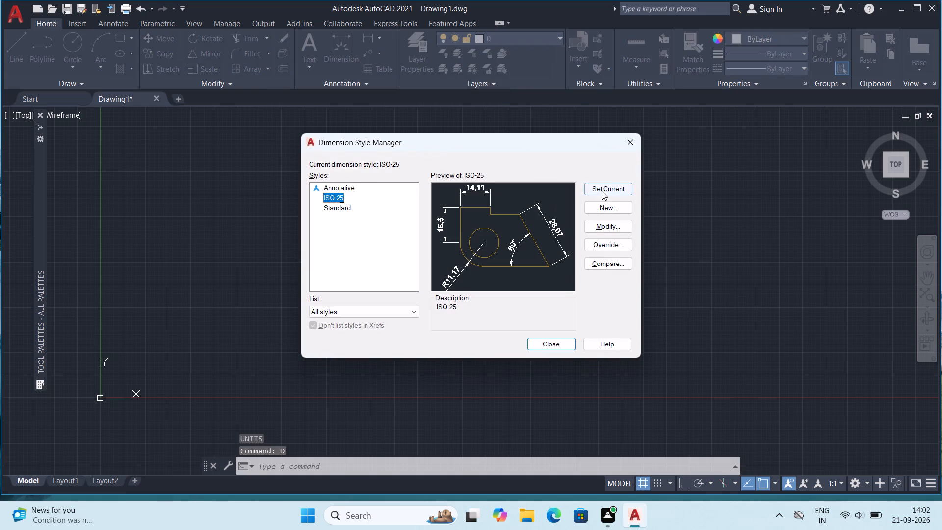
pyautogui.click(605, 223)
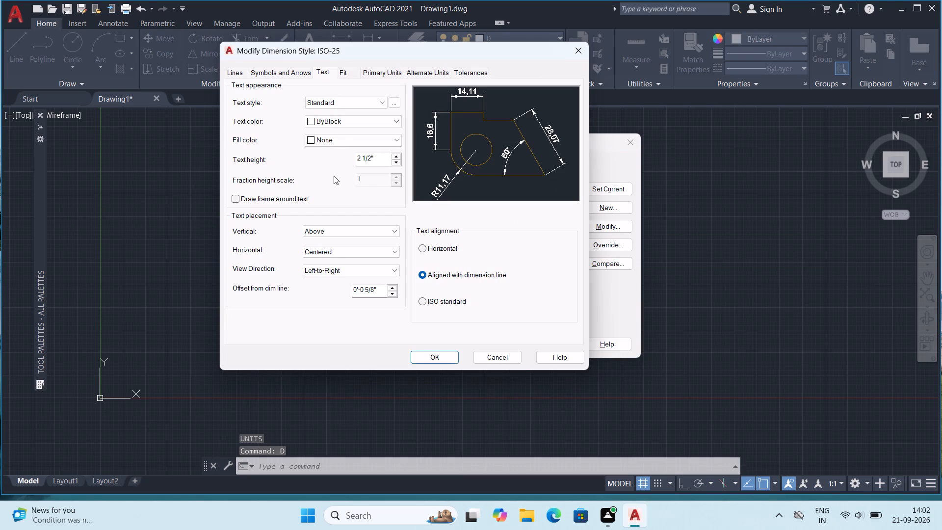
pyautogui.click(288, 73)
pyautogui.click(387, 71)
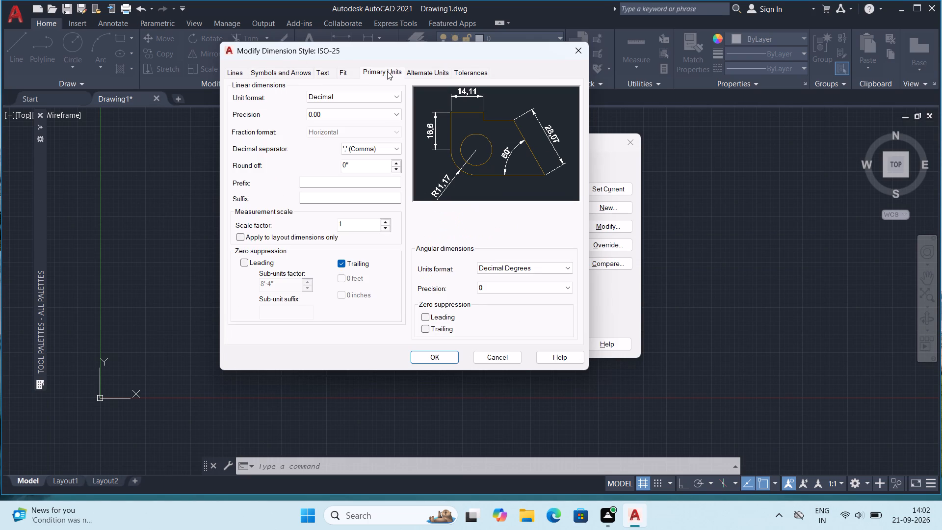
pyautogui.click(347, 98)
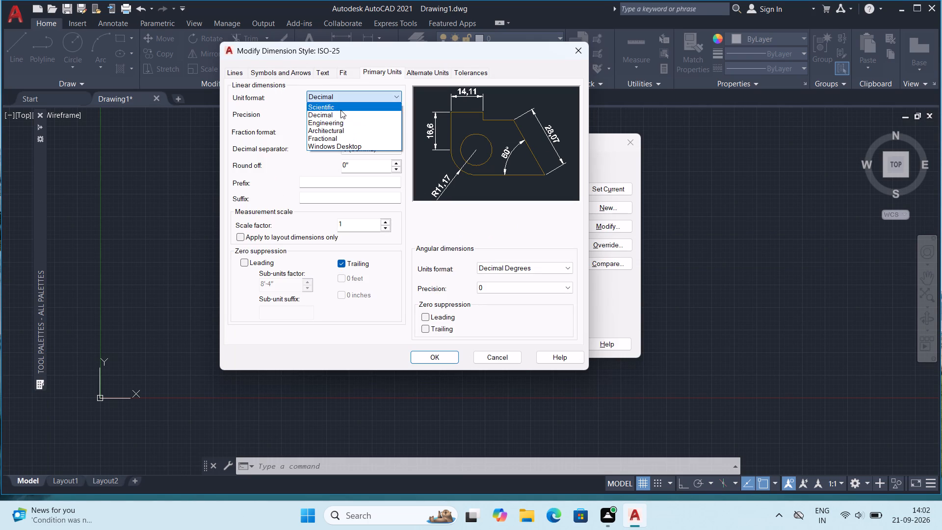
pyautogui.click(336, 129)
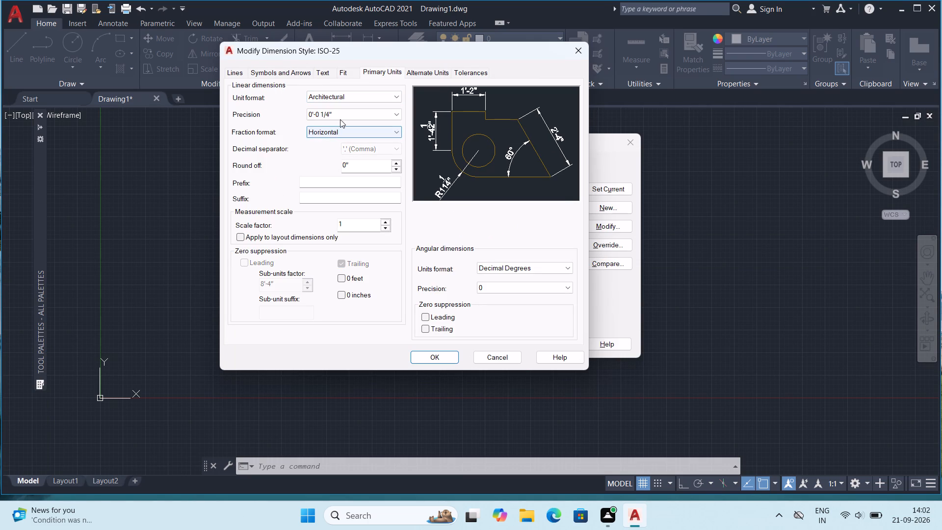
pyautogui.click(340, 114)
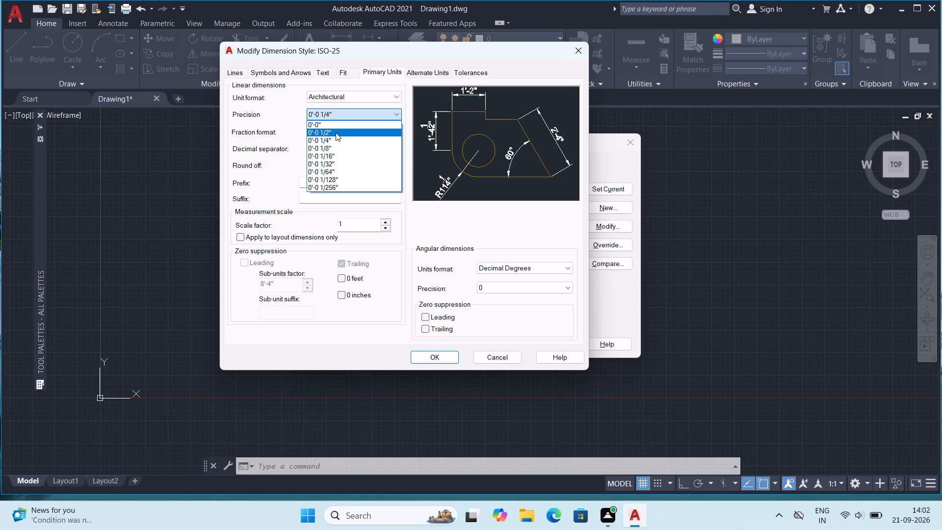
pyautogui.click(336, 132)
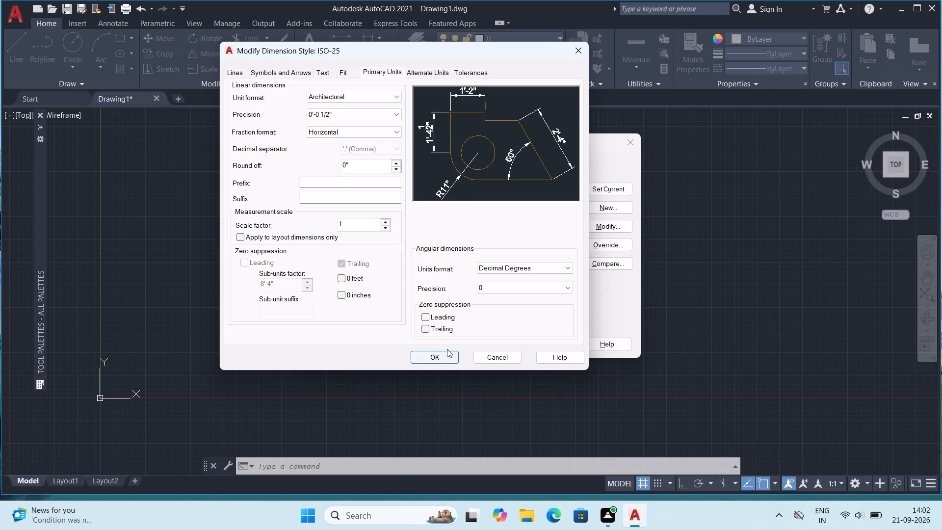
pyautogui.click(435, 360)
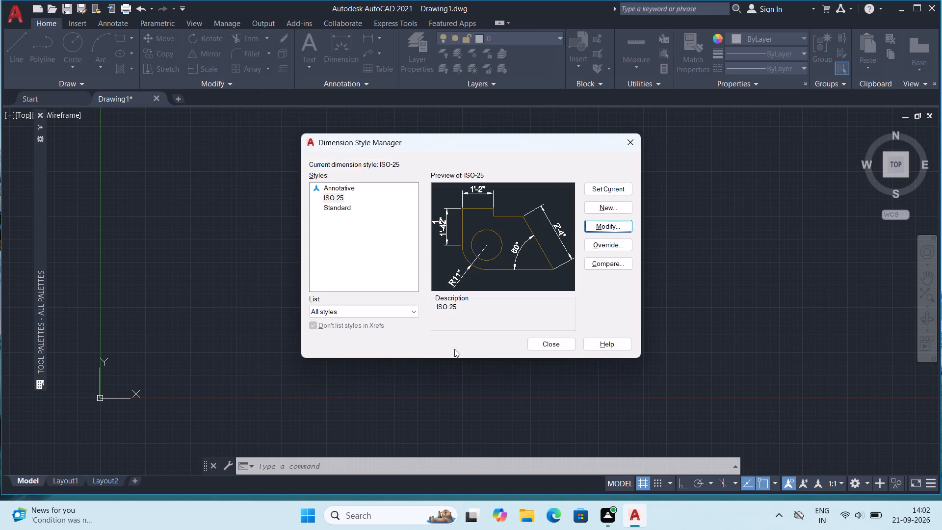
pyautogui.click(608, 190)
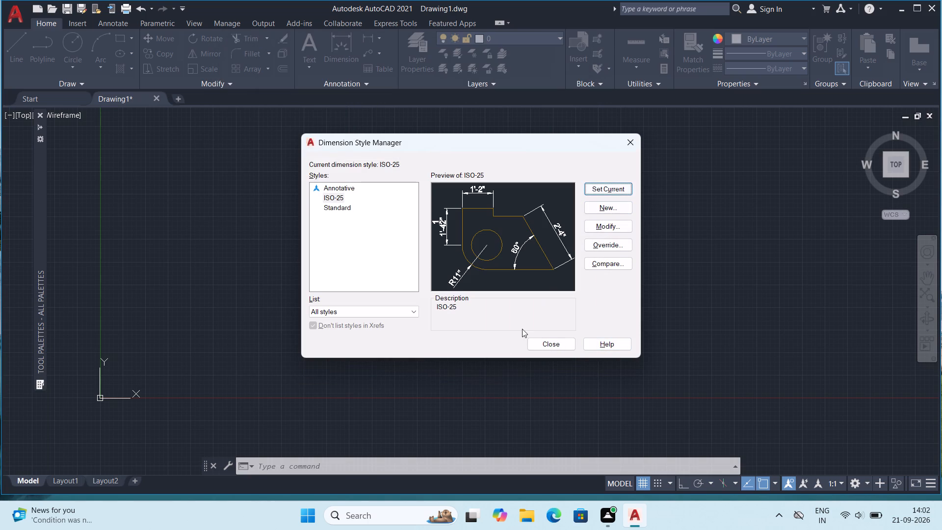
pyautogui.click(535, 343)
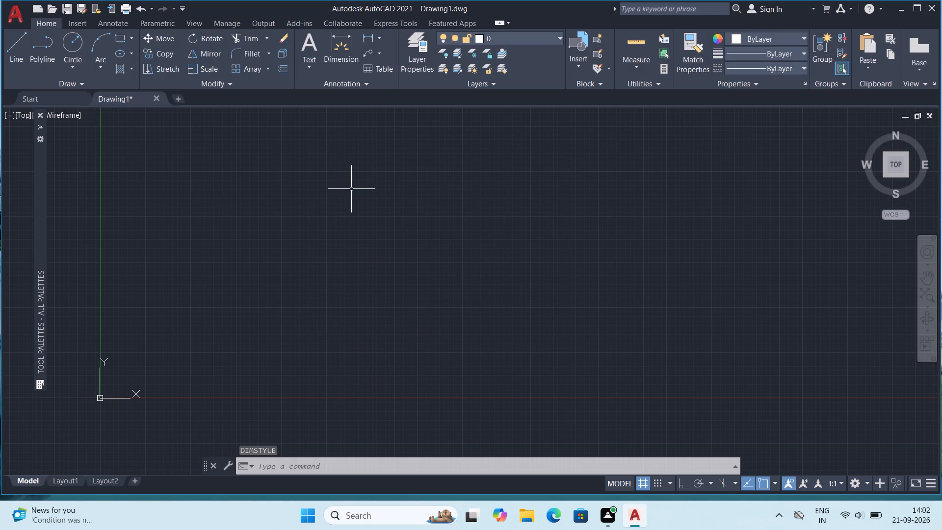
# Turn on Ortho mode so that lines are constrained to horizontal and vertical directions.
pyautogui.press('l')
pyautogui.press('Return')
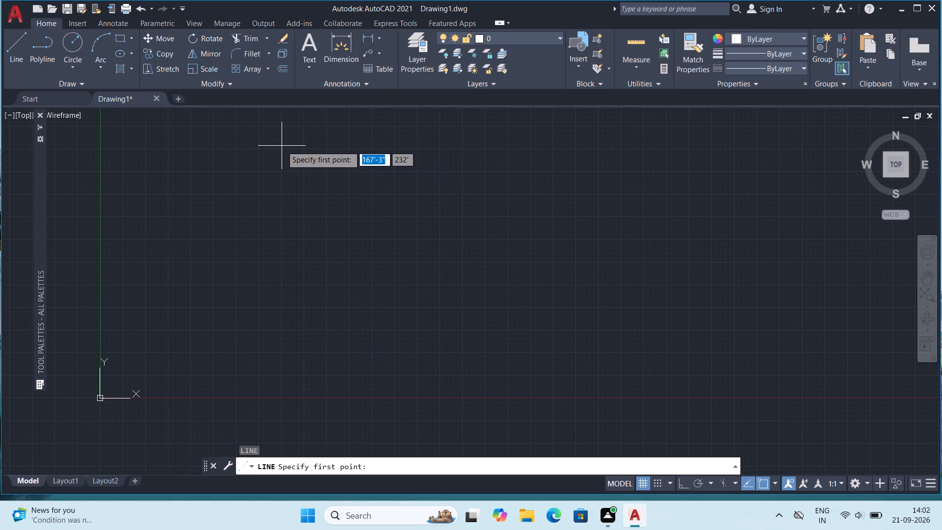
pyautogui.click(281, 172)
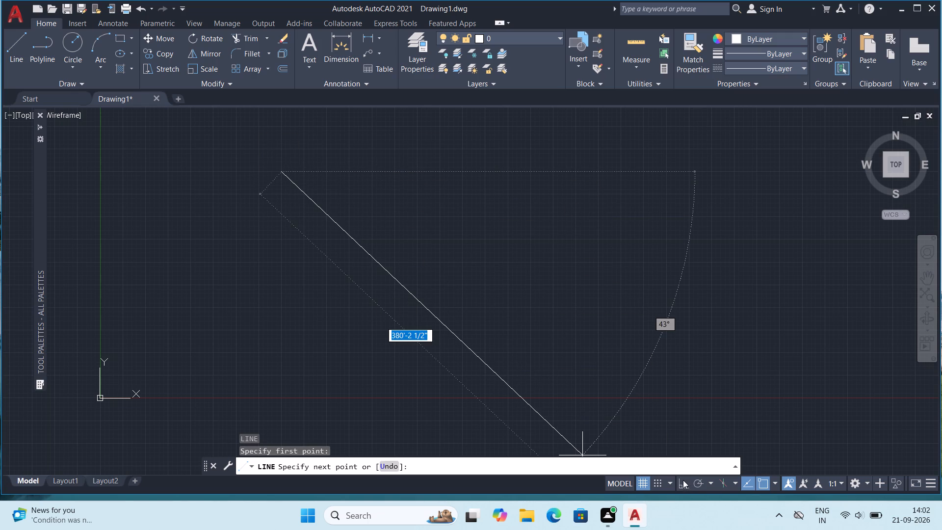
pyautogui.click(683, 480)
pyautogui.press('Escape')
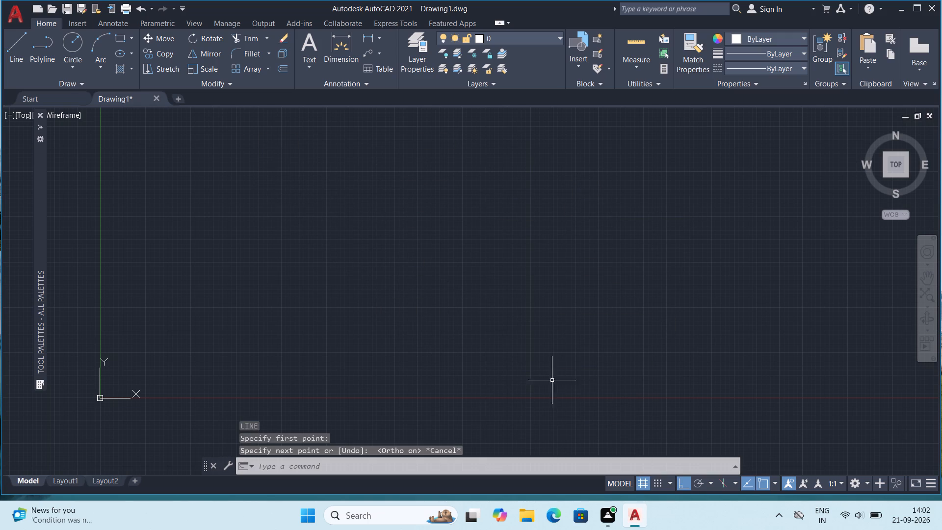
# Enable maintaining a log file in the Open and Save options and apply the change.
pyautogui.press('o')
pyautogui.press('p')
pyautogui.press('Return')
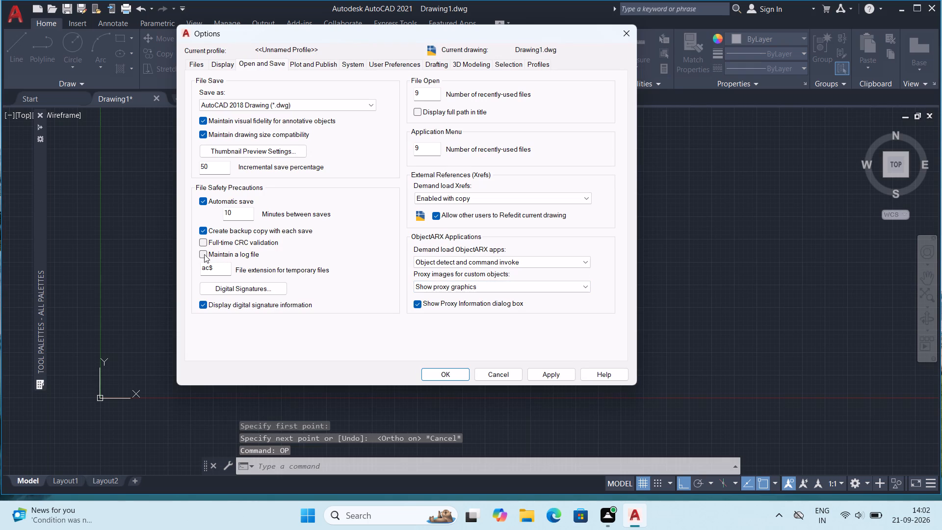
pyautogui.click(207, 255)
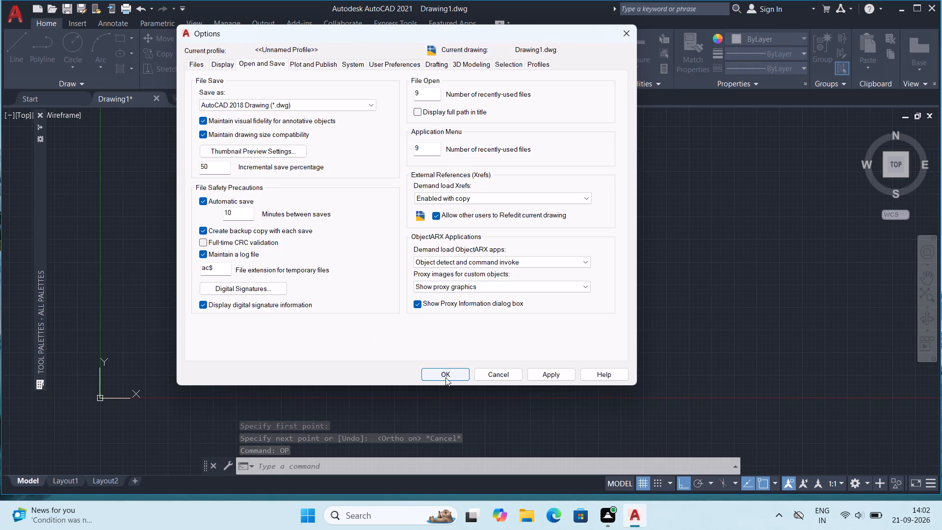
pyautogui.click(540, 373)
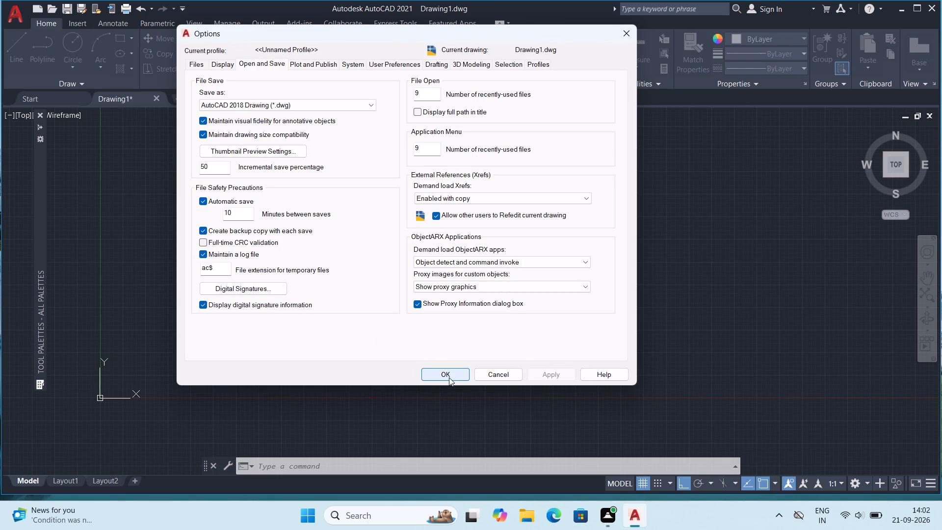
pyautogui.click(449, 377)
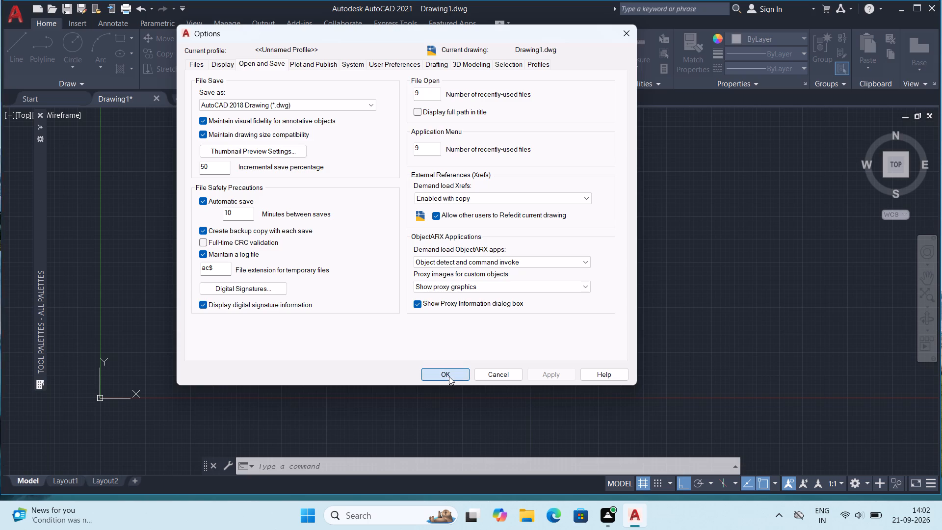
# Draw a closed rectangular outline 40' wide and 35' high with the Line command in open model space.
pyautogui.press('l')
pyautogui.press('Return')
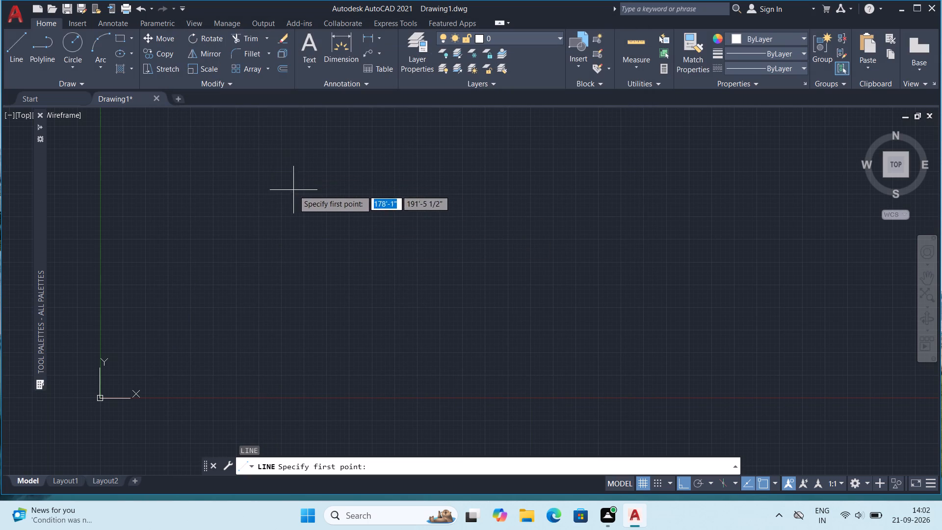
pyautogui.click(303, 193)
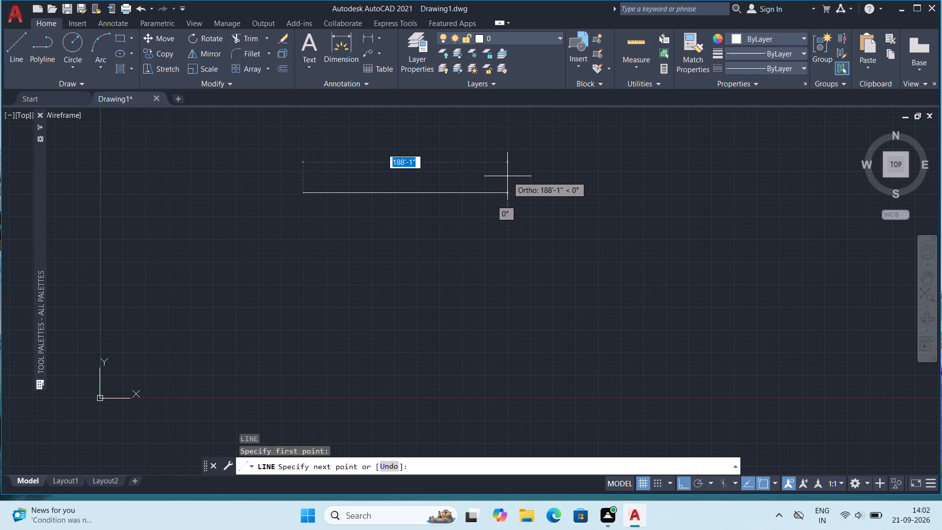
pyautogui.write("40'")
pyautogui.press('Return')
pyautogui.moveTo(290, 215); pyautogui.dragTo(471, 319, button='middle')
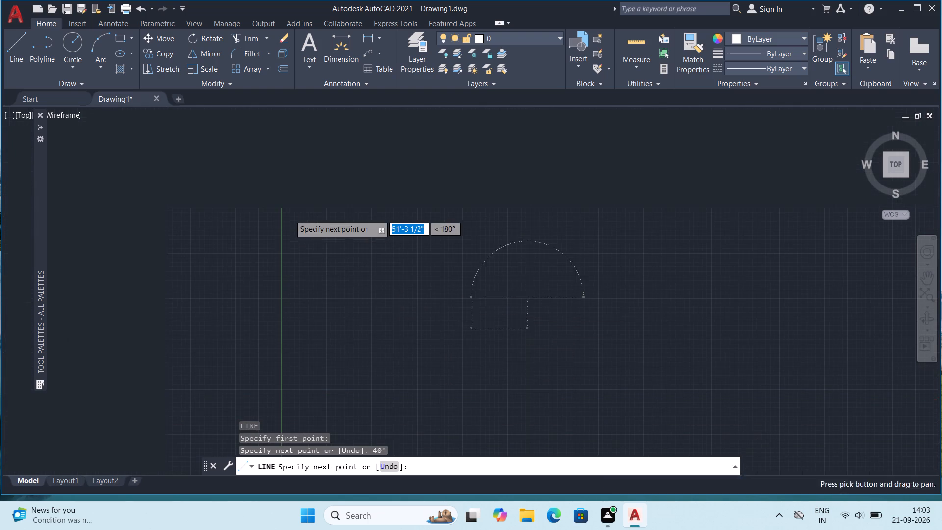
pyautogui.scroll(3, 546, 309)
pyautogui.moveTo(433, 349); pyautogui.dragTo(498, 212, button='middle')
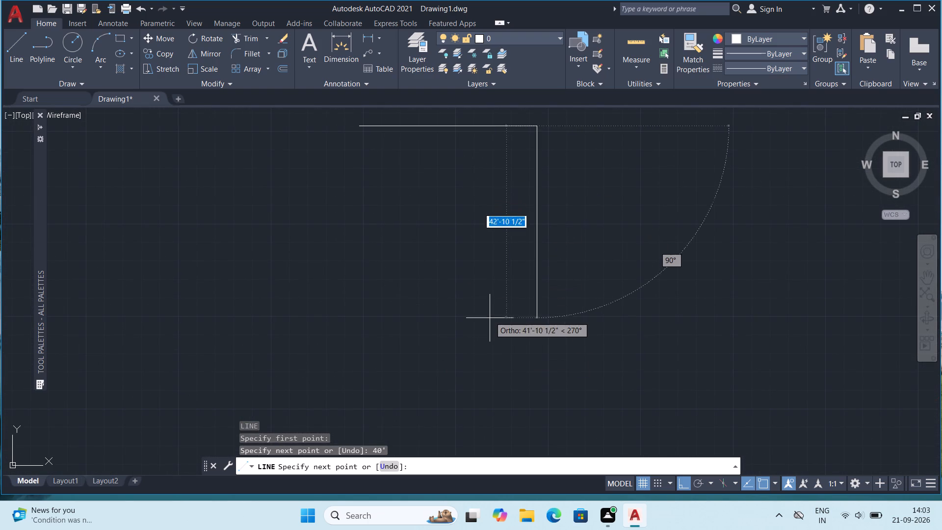
pyautogui.press('3')
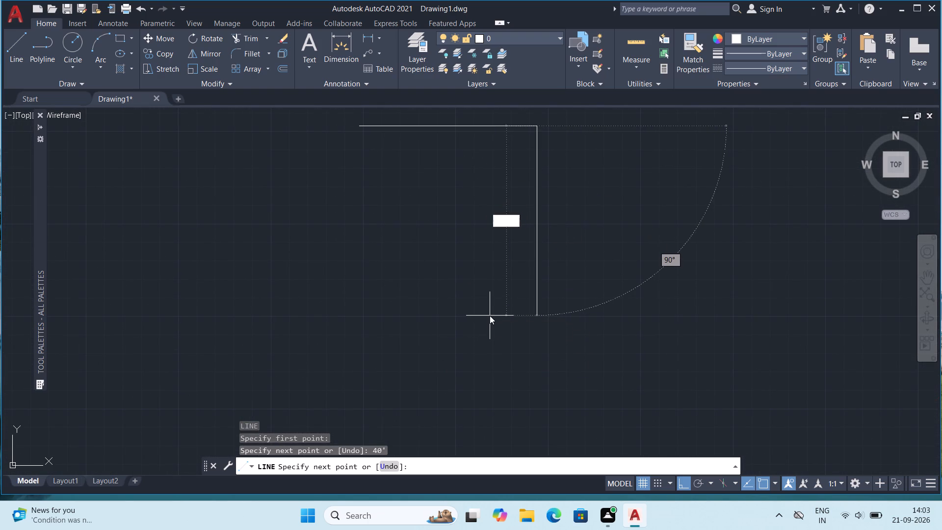
pyautogui.press('5')
pyautogui.press("'")
pyautogui.press('Return')
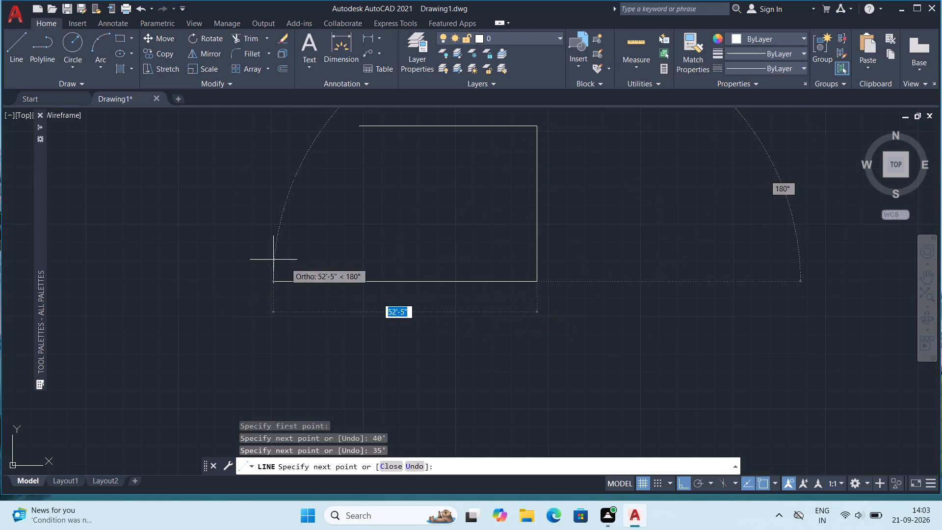
pyautogui.write('40')
pyautogui.press("'")
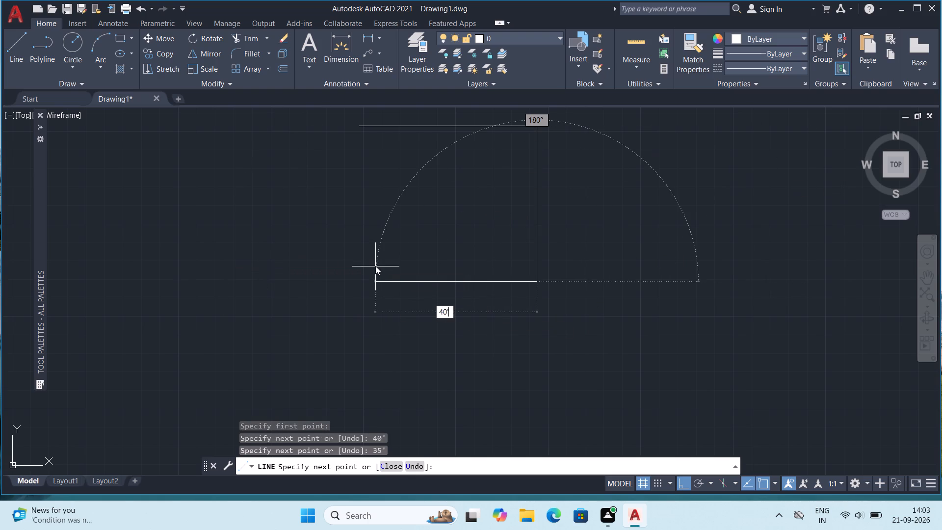
pyautogui.press('Return')
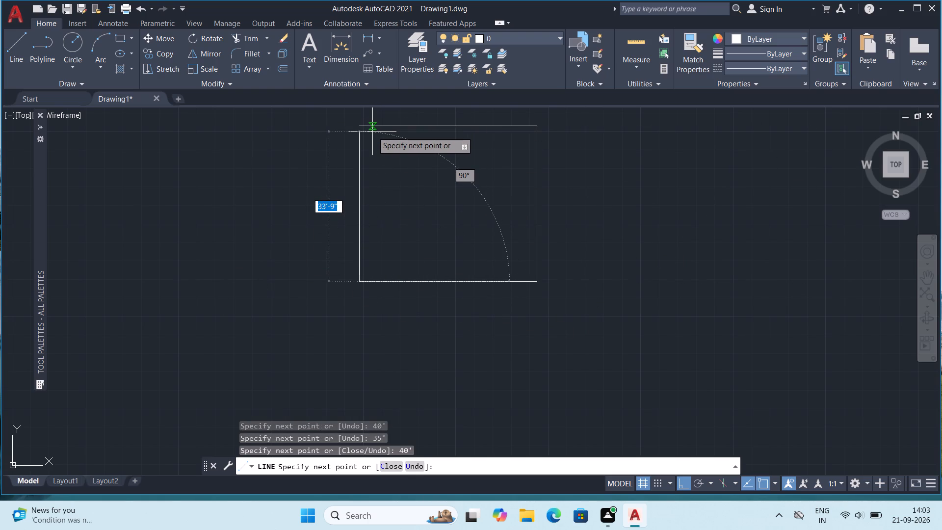
pyautogui.write("35'")
pyautogui.press('Return')
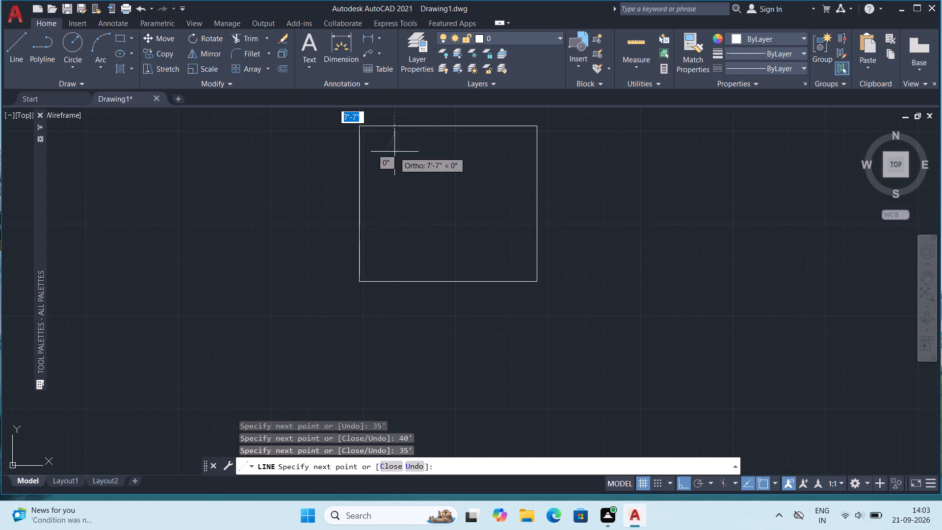
pyautogui.press('Escape')
pyautogui.scroll(1, 404, 136)
pyautogui.moveTo(404, 136); pyautogui.dragTo(403, 181, button='middle')
pyautogui.moveTo(425, 293); pyautogui.dragTo(420, 279, button='middle')
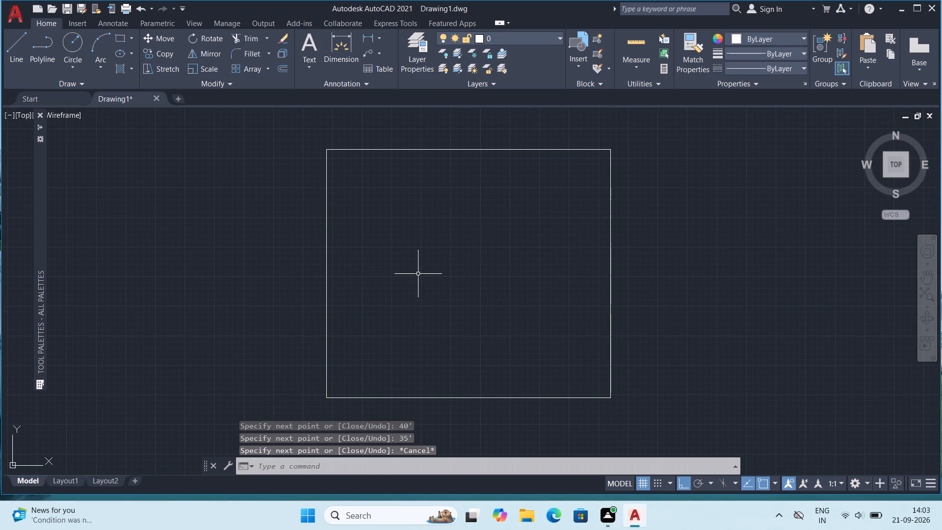
# Offset all four sides of the rectangular outline 9" inward to form the outer wall thickness.
pyautogui.press('o')
pyautogui.press('Return')
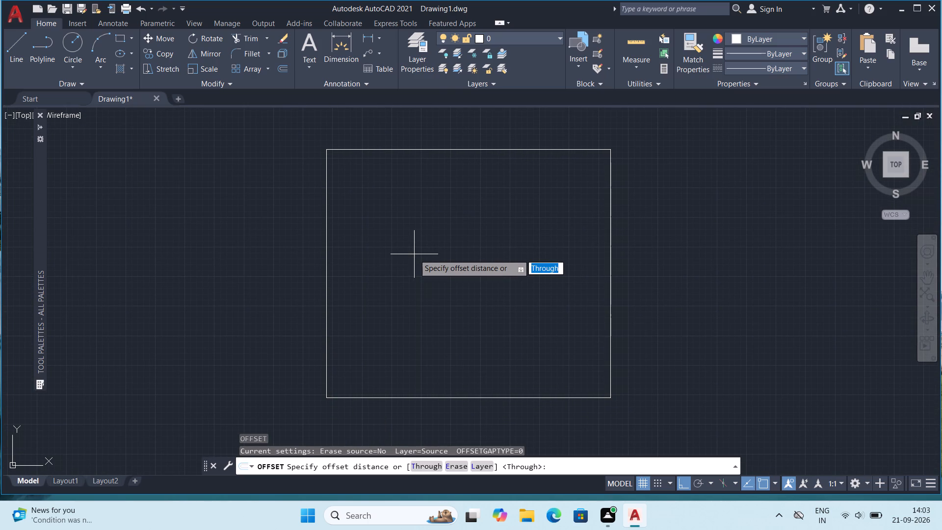
pyautogui.write('9"')
pyautogui.press('Return')
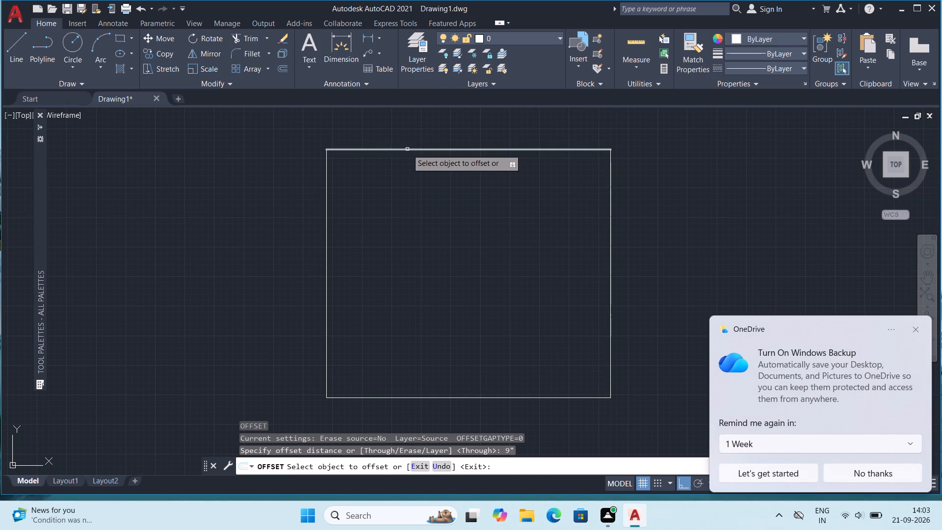
pyautogui.click(407, 149)
pyautogui.click(407, 181)
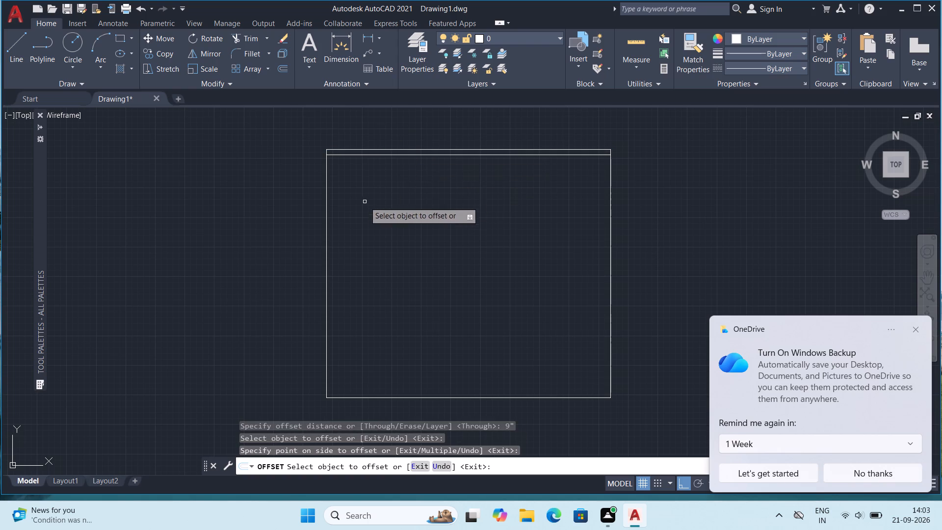
pyautogui.click(327, 224)
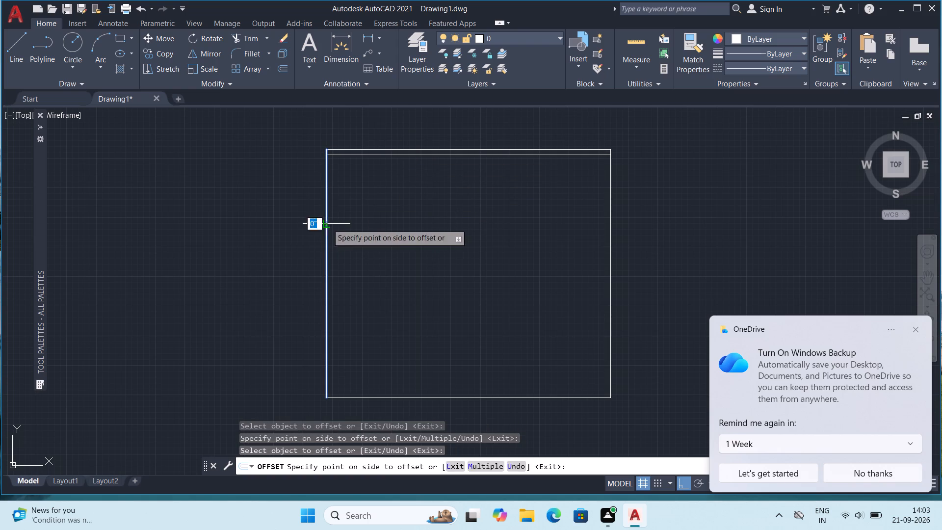
pyautogui.click(383, 229)
pyautogui.click(609, 227)
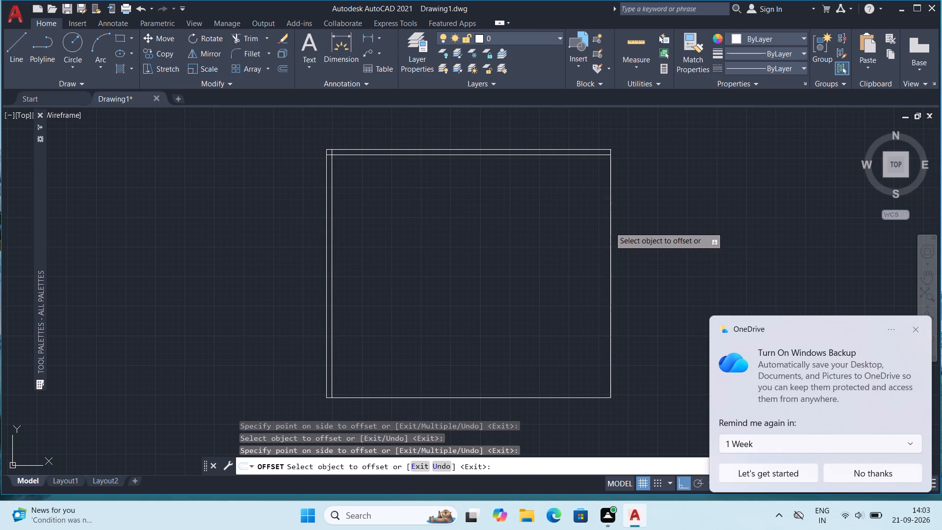
pyautogui.click(588, 229)
pyautogui.click(509, 398)
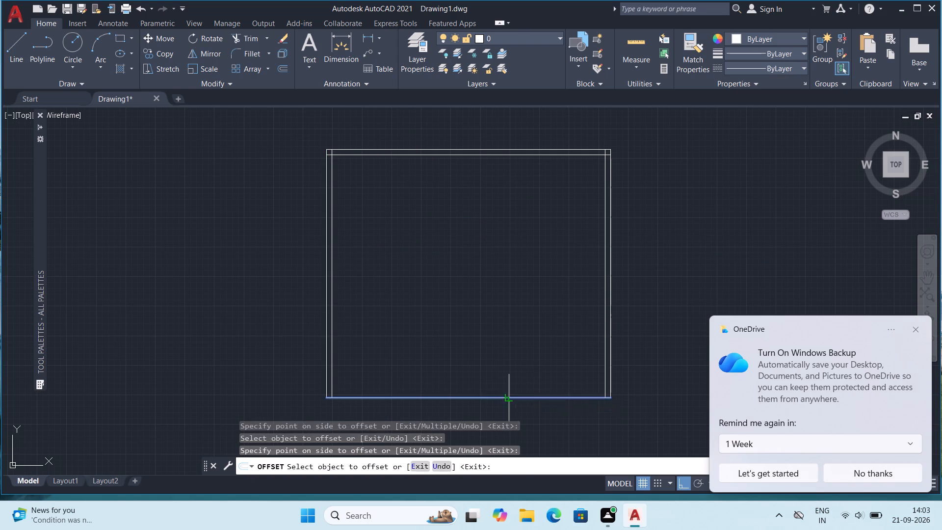
pyautogui.click(506, 367)
# Offset the inner line of the top wall 12' downward into the plan.
pyautogui.scroll(1, 369, 173)
pyautogui.moveTo(358, 174); pyautogui.dragTo(362, 195, button='middle')
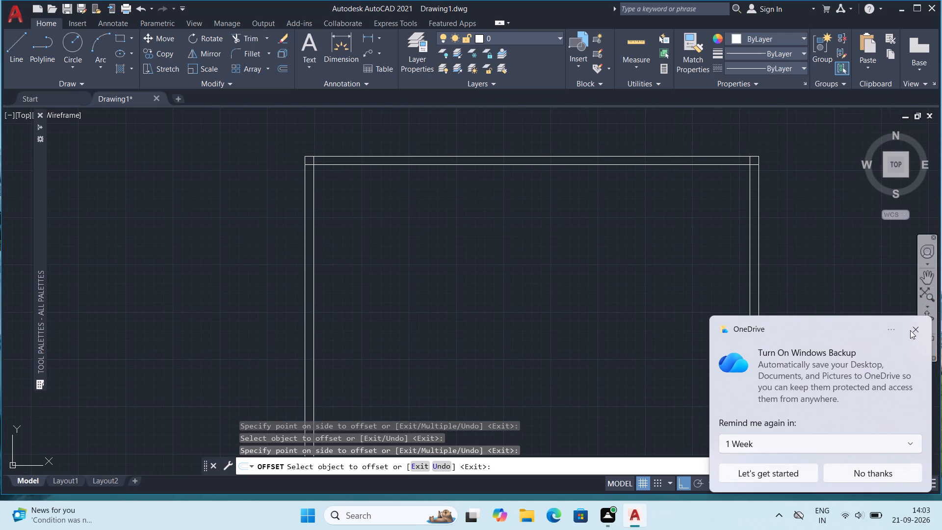
pyautogui.click(919, 331)
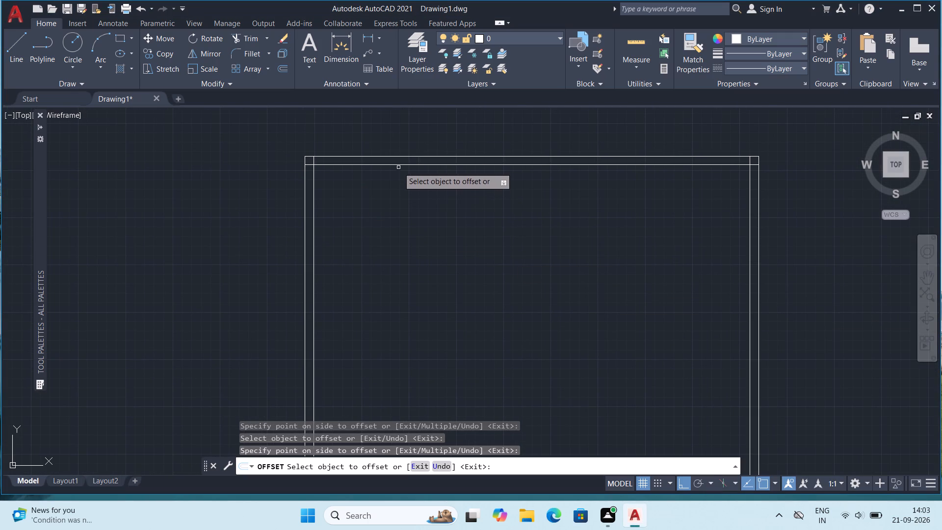
pyautogui.click(398, 166)
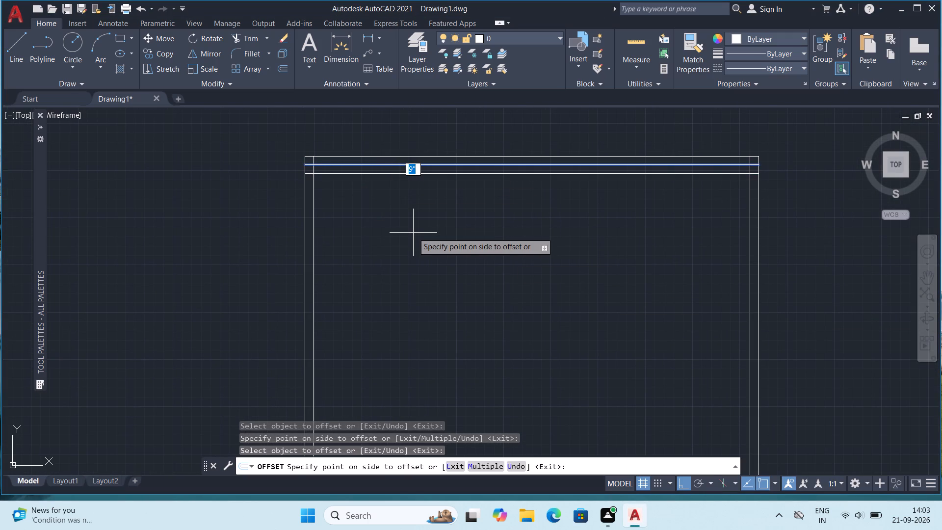
pyautogui.scroll(1, 418, 220)
pyautogui.scroll(-1, 418, 220)
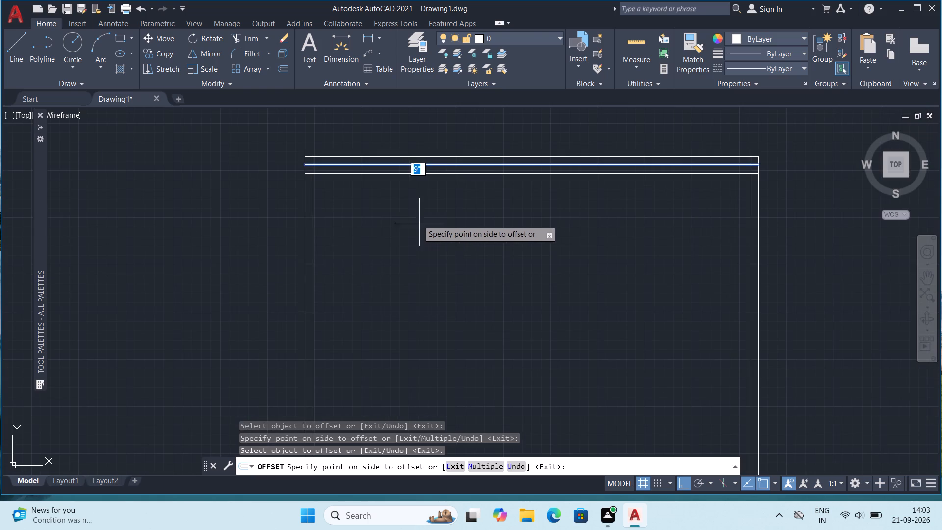
pyautogui.moveTo(451, 318); pyautogui.dragTo(445, 217, button='middle')
pyautogui.scroll(-2, 447, 231)
pyautogui.moveTo(461, 226); pyautogui.dragTo(462, 245, button='middle')
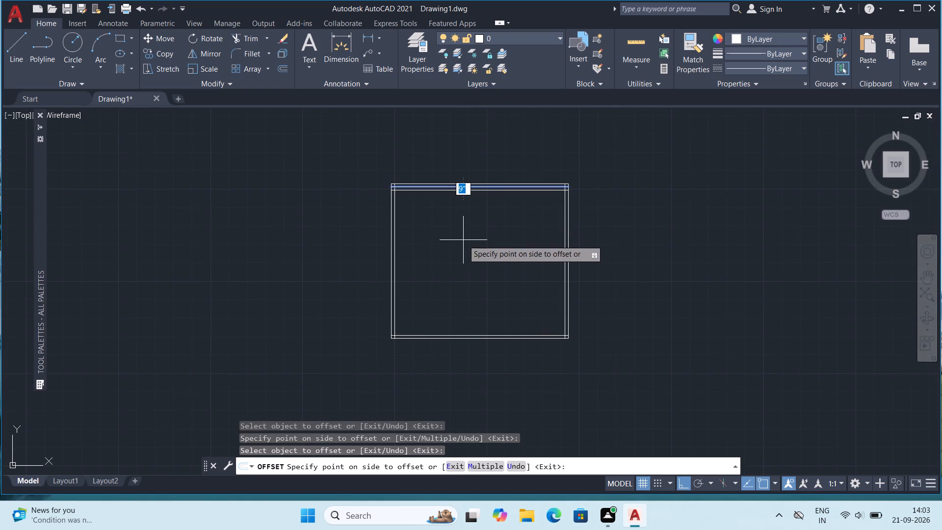
pyautogui.scroll(2, 464, 238)
pyautogui.moveTo(465, 235); pyautogui.dragTo(468, 303, button='middle')
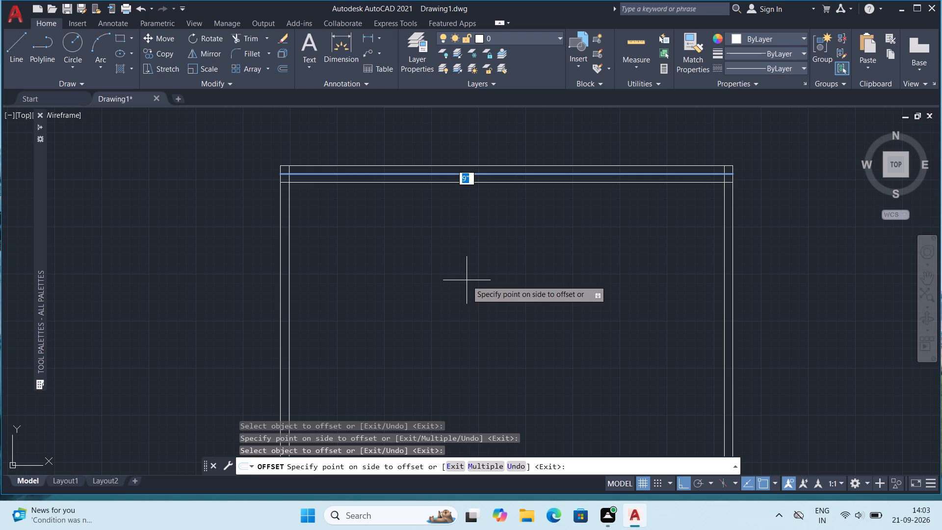
pyautogui.write("12'")
pyautogui.press('Return')
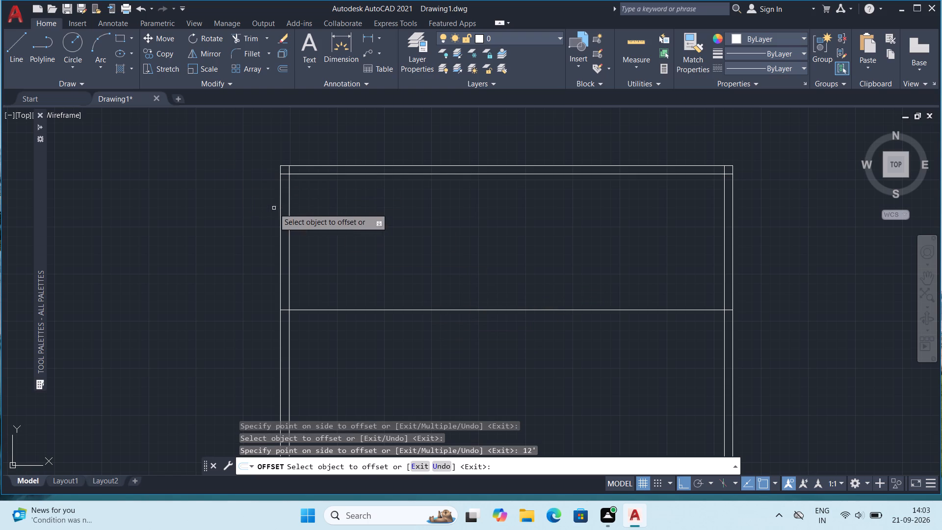
# Create a 5" vertical partition by offsetting the left wall's inner line 14' to the right, and that copy 5" further right.
pyautogui.click(291, 221)
pyautogui.click(290, 213)
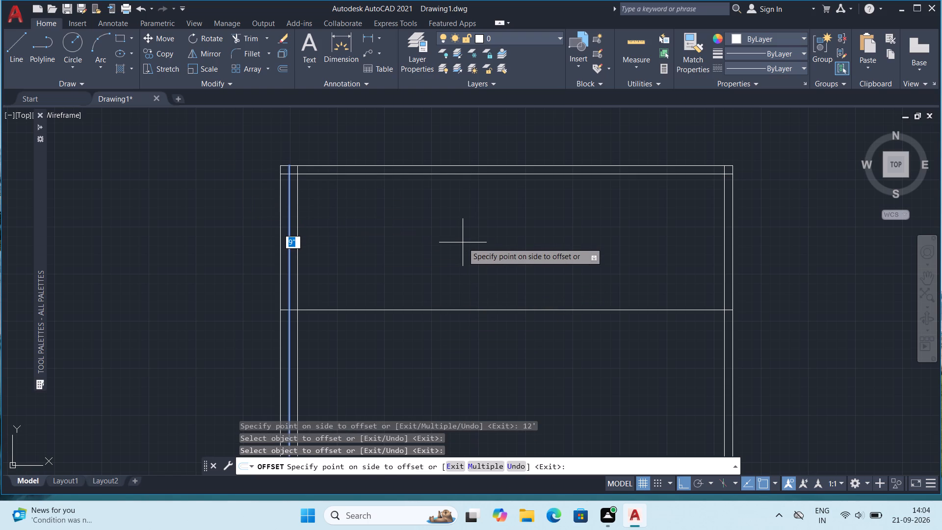
pyautogui.write("14'")
pyautogui.press('Return')
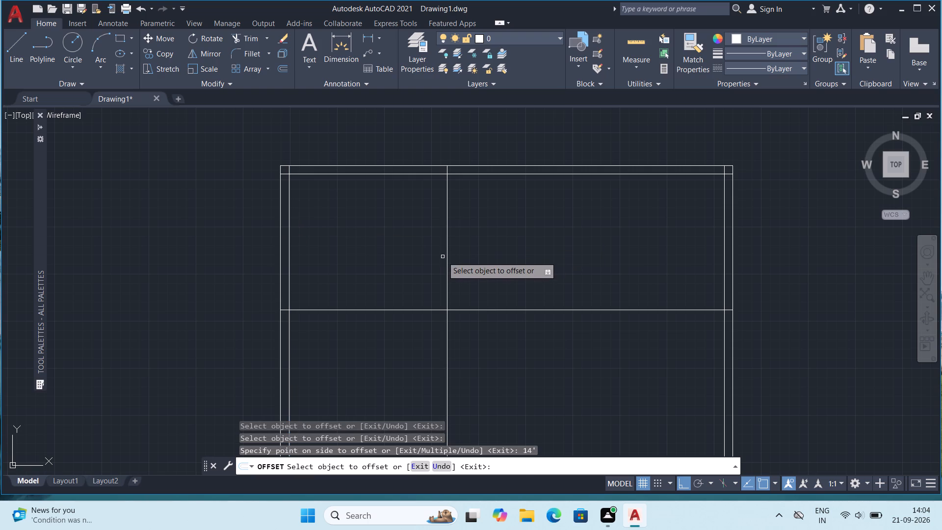
pyautogui.click(446, 247)
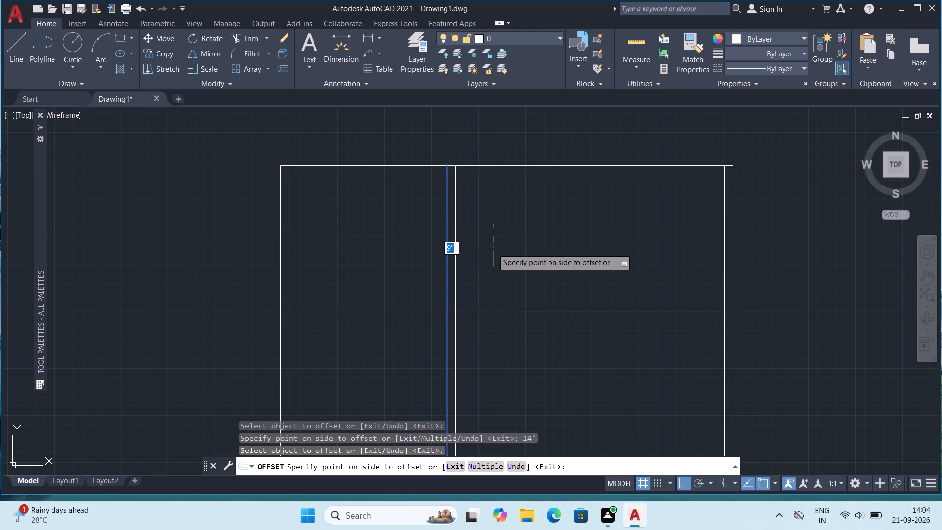
pyautogui.press('5')
pyautogui.hotkey('shift', '"')
pyautogui.press('Return')
# Create a second 5" vertical partition by offsetting the first partition's right line 6' to the right, and that copy 5" further right.
pyautogui.click(453, 189)
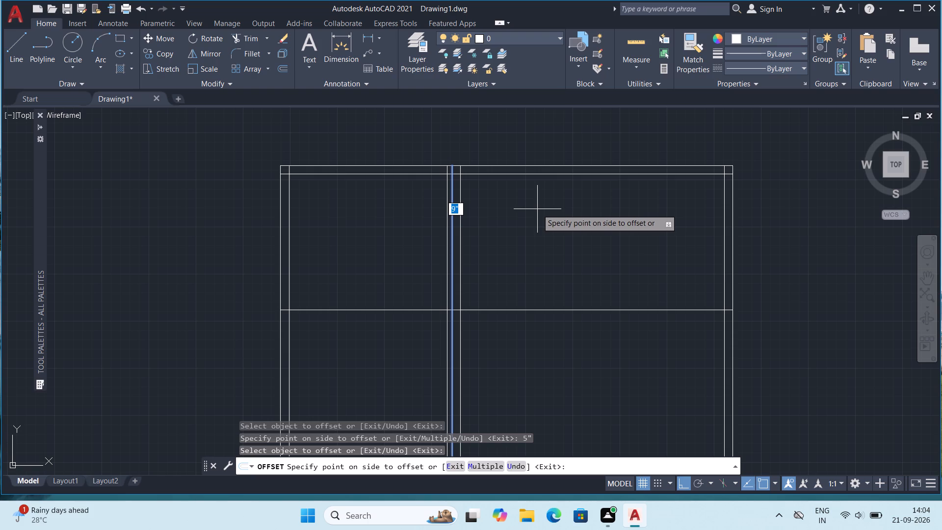
pyautogui.moveTo(527, 209); pyautogui.dragTo(467, 211, button='middle')
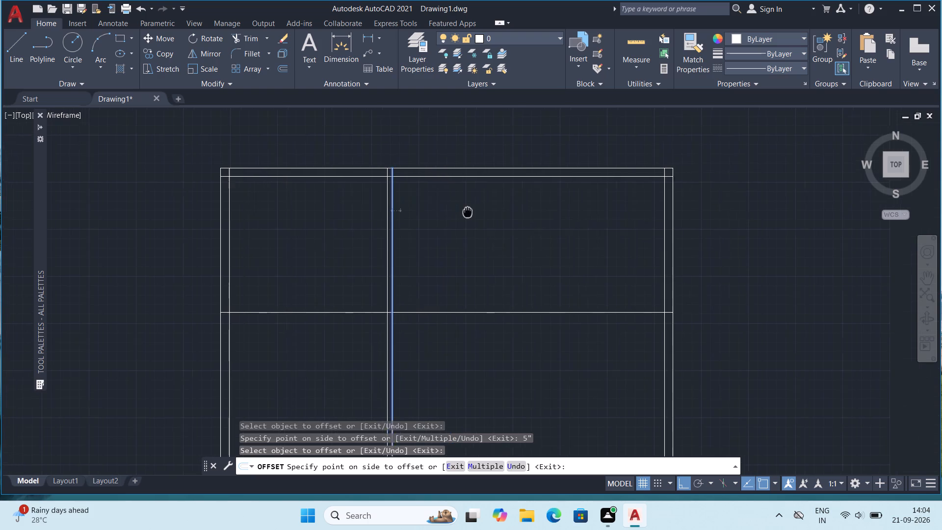
pyautogui.moveTo(467, 211); pyautogui.dragTo(463, 211, button='middle')
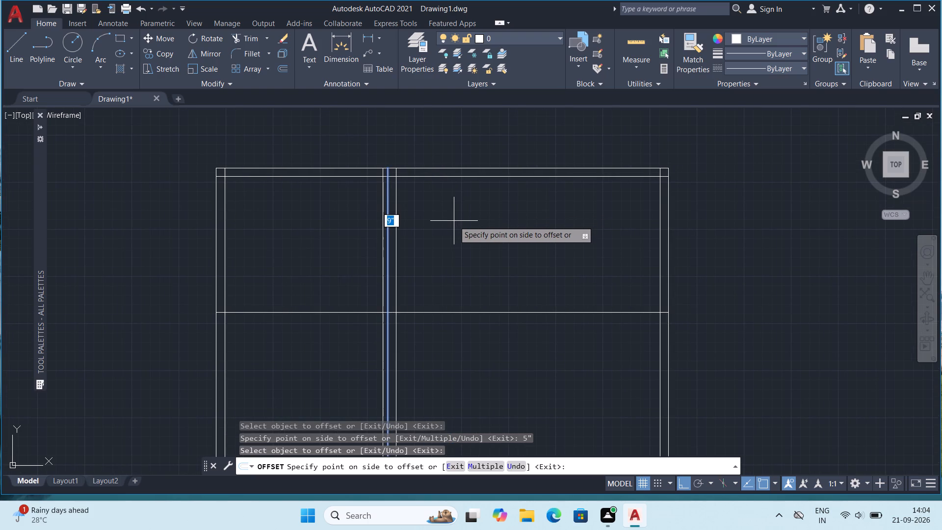
pyautogui.moveTo(454, 260); pyautogui.dragTo(443, 175, button='middle')
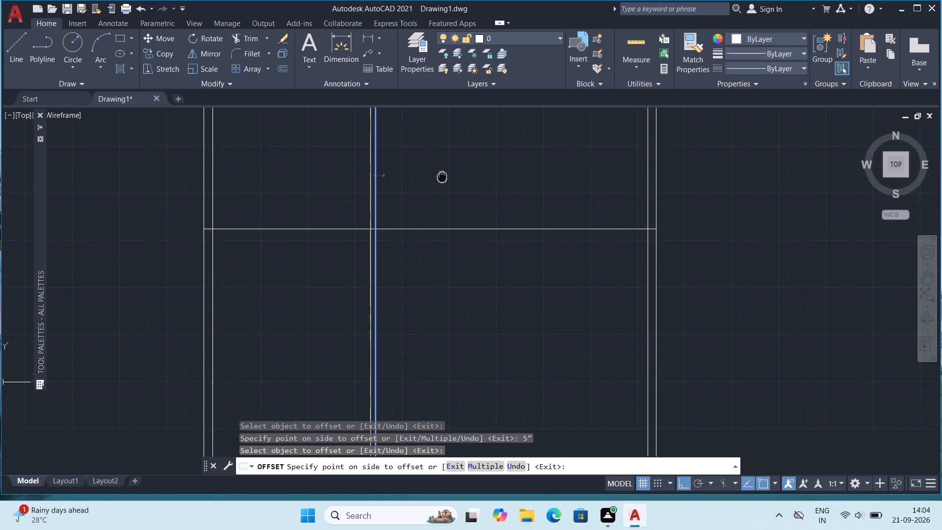
pyautogui.moveTo(443, 175); pyautogui.dragTo(502, 155, button='middle')
pyautogui.scroll(-1, 499, 218)
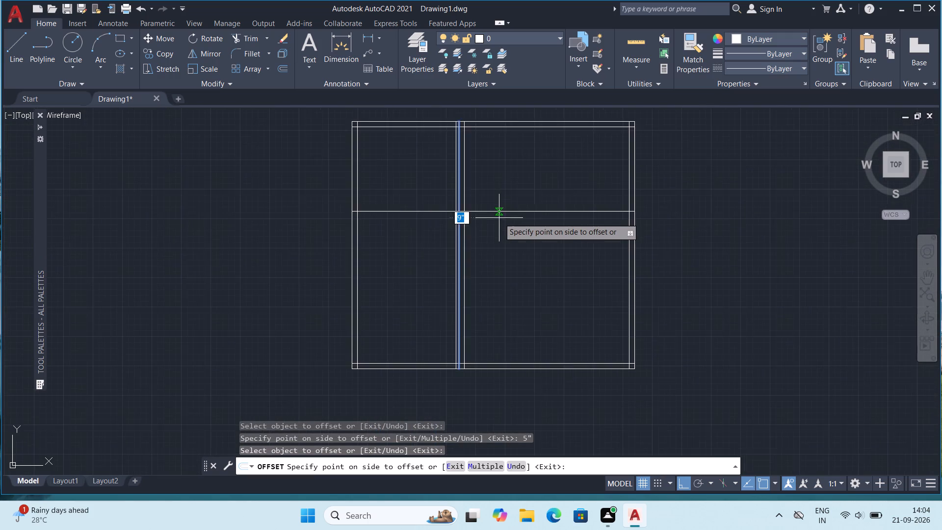
pyautogui.scroll(-1, 499, 218)
pyautogui.moveTo(497, 219); pyautogui.dragTo(467, 243, button='middle')
pyautogui.scroll(2, 467, 243)
pyautogui.moveTo(473, 206); pyautogui.dragTo(473, 207, button='middle')
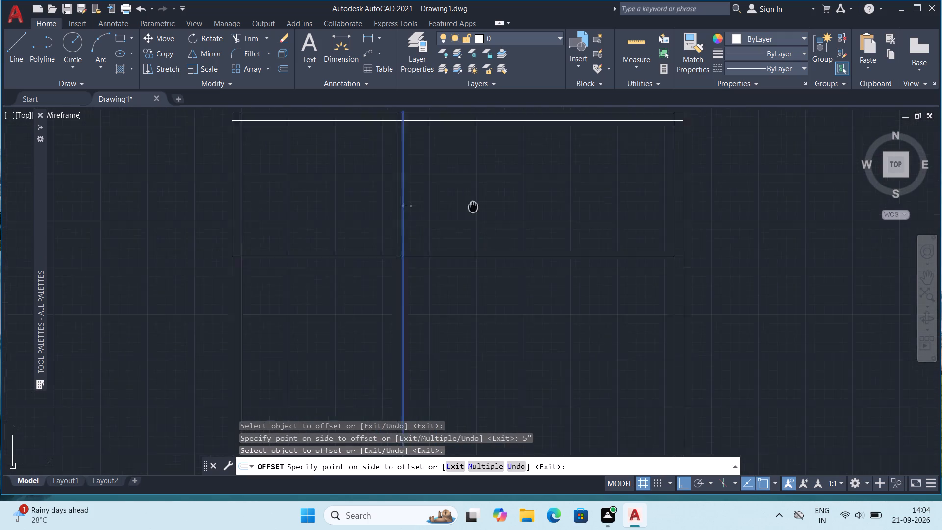
pyautogui.moveTo(473, 207); pyautogui.dragTo(432, 266, button='middle')
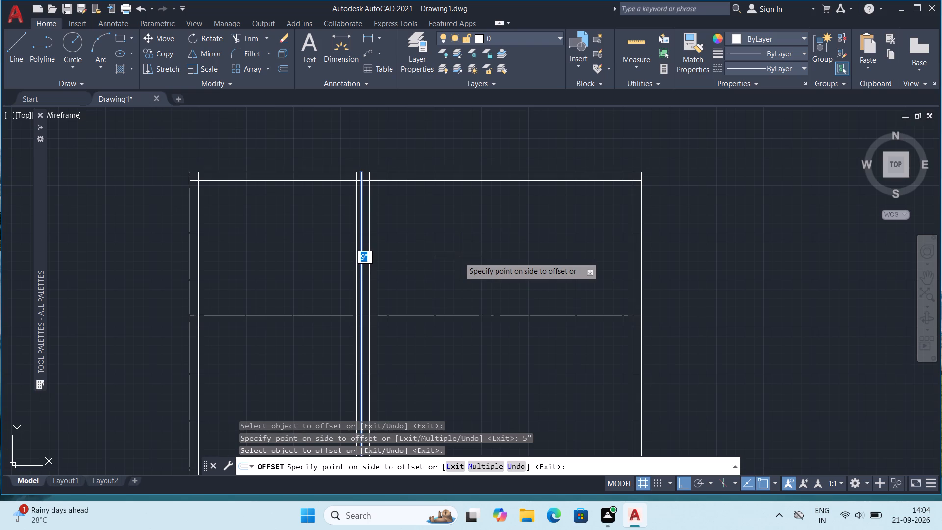
pyautogui.write("6'")
pyautogui.press('Return')
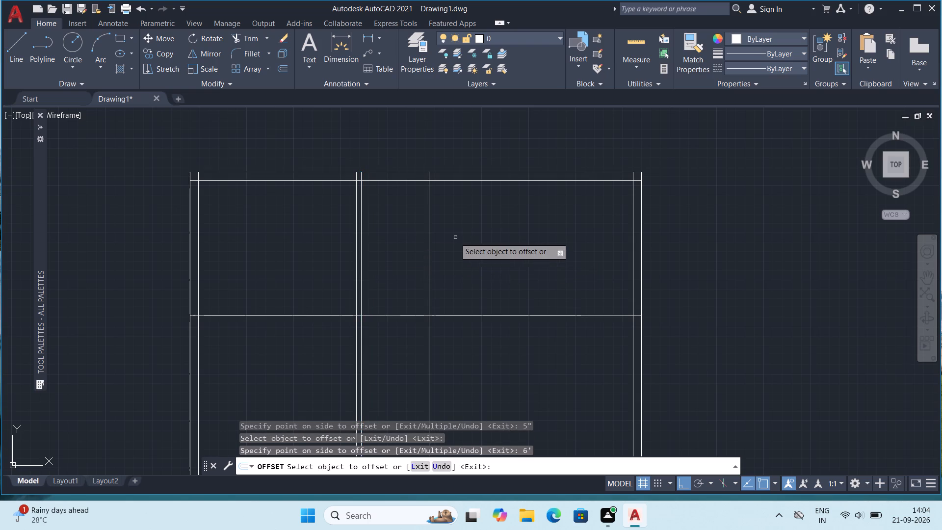
pyautogui.click(429, 202)
pyautogui.write('5"')
pyautogui.press('Return')
# Inspect the wall layout and check the upper-left room's width and height with the Quick measure tool.
pyautogui.moveTo(458, 238); pyautogui.dragTo(486, 252, button='middle')
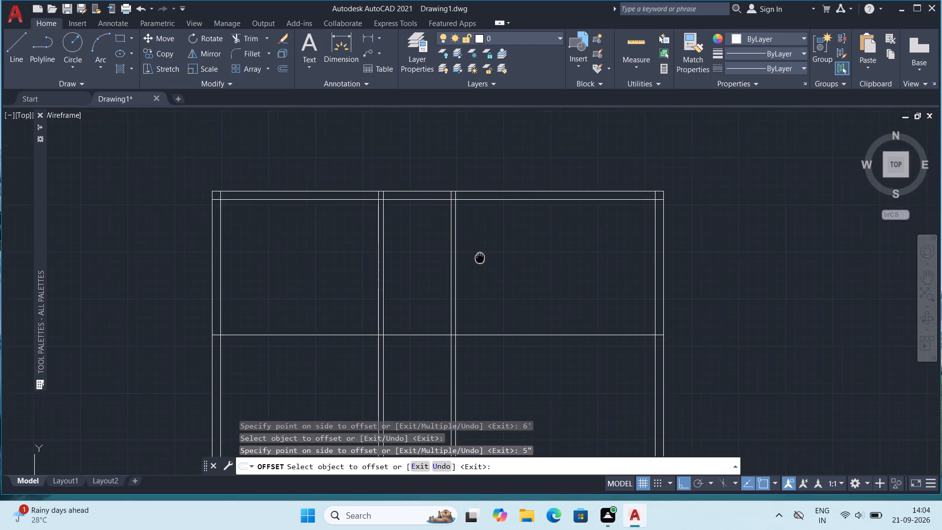
pyautogui.moveTo(486, 252); pyautogui.dragTo(501, 232, button='middle')
pyautogui.scroll(1, 395, 212)
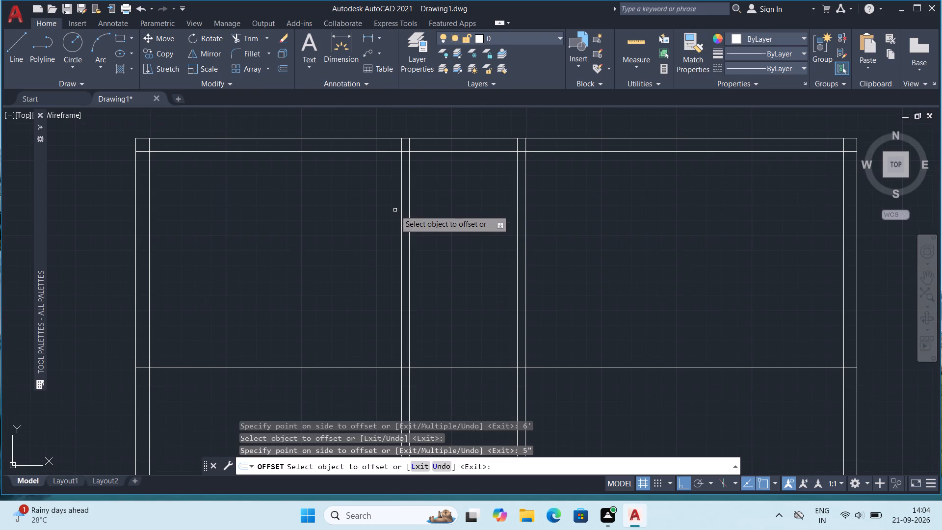
pyautogui.scroll(-2, 550, 262)
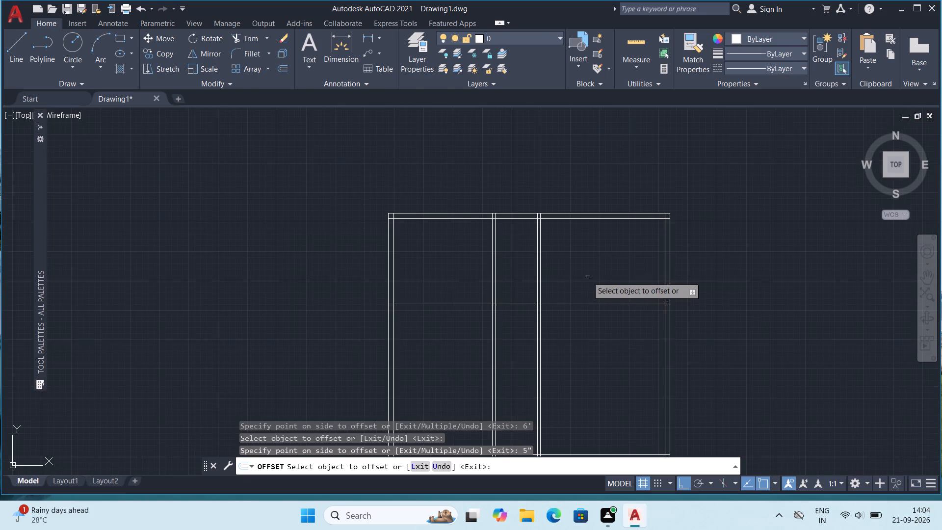
pyautogui.moveTo(598, 272); pyautogui.dragTo(546, 243, button='middle')
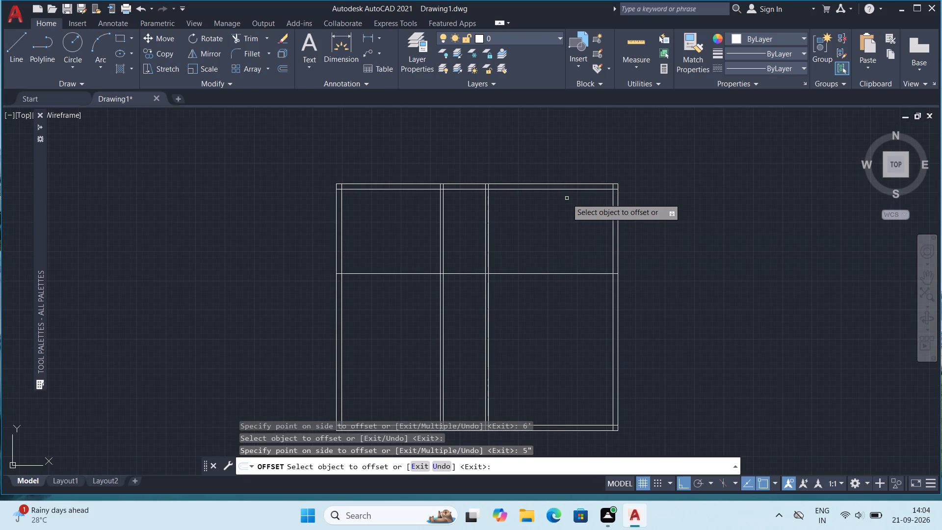
pyautogui.scroll(2, 388, 333)
pyautogui.moveTo(400, 303); pyautogui.dragTo(366, 363, button='middle')
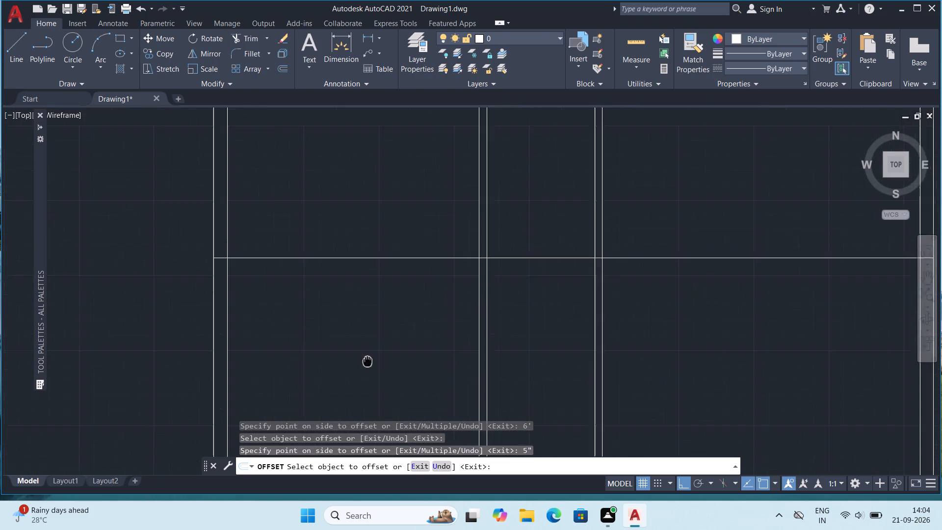
pyautogui.moveTo(366, 363); pyautogui.dragTo(335, 385, button='middle')
pyautogui.scroll(-2, 312, 373)
pyautogui.moveTo(471, 328); pyautogui.dragTo(480, 283, button='middle')
pyautogui.scroll(1, 348, 241)
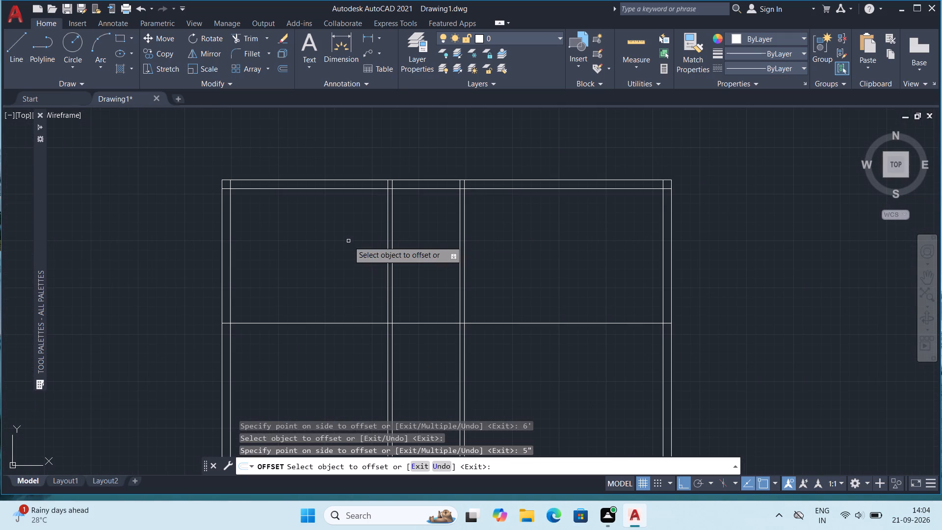
pyautogui.press('Escape')
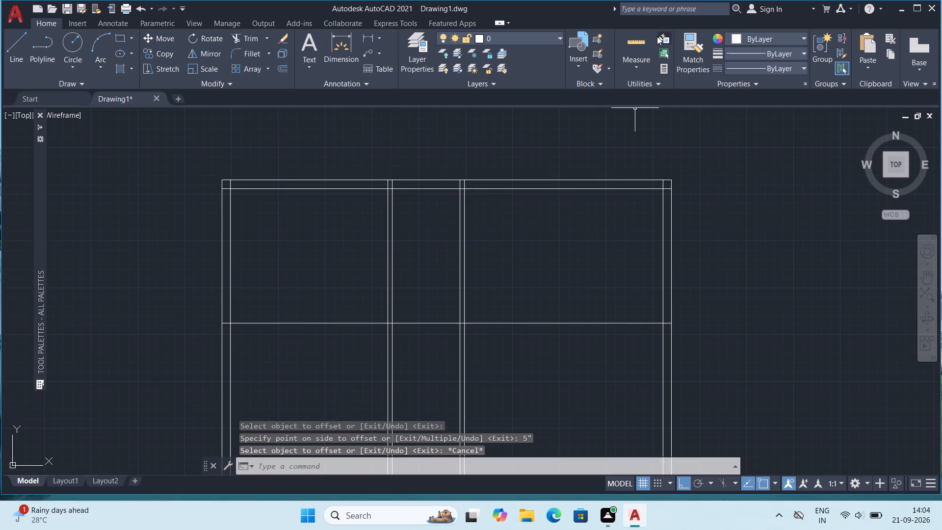
pyautogui.press('Escape')
pyautogui.click(634, 43)
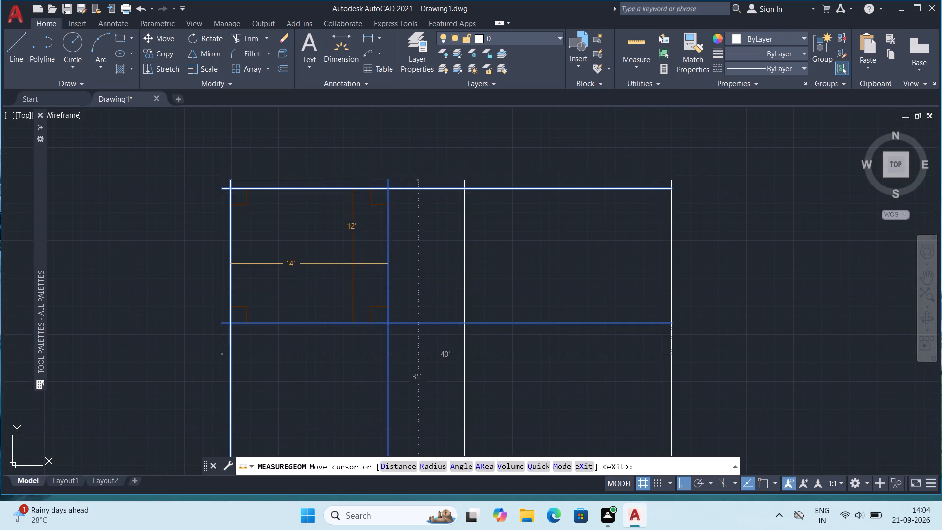
pyautogui.scroll(-1, 346, 243)
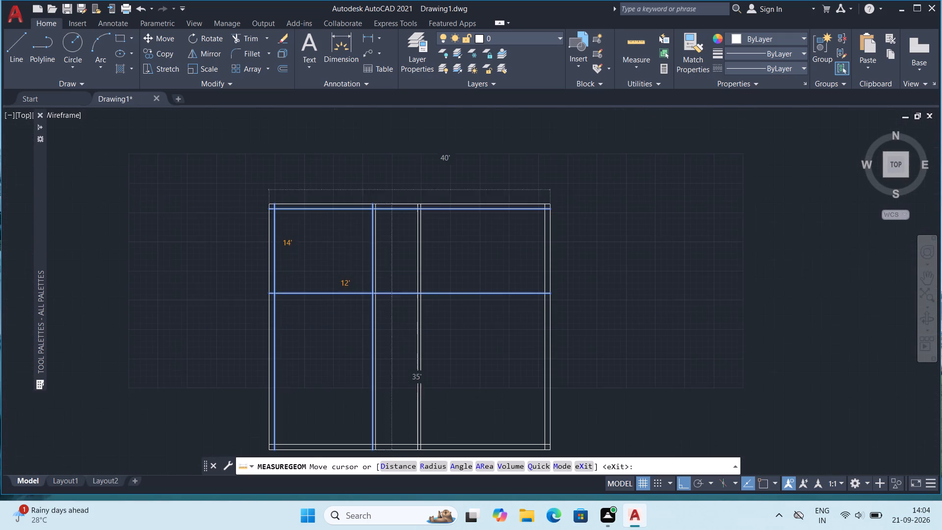
pyautogui.moveTo(346, 239); pyautogui.dragTo(404, 221, button='middle')
pyautogui.press('Escape')
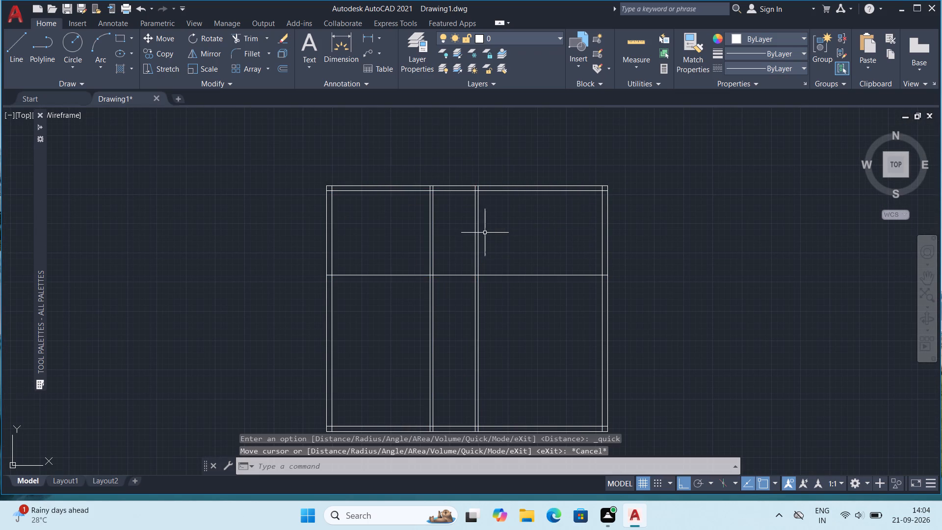
# Erase both lines of the second vertical partition, to the right of the first partition.
pyautogui.click(474, 231)
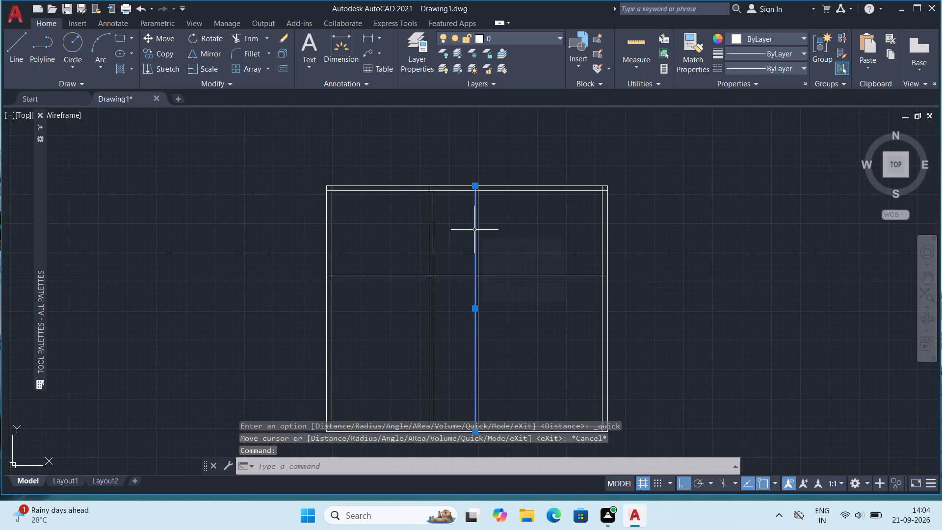
pyautogui.press('Delete')
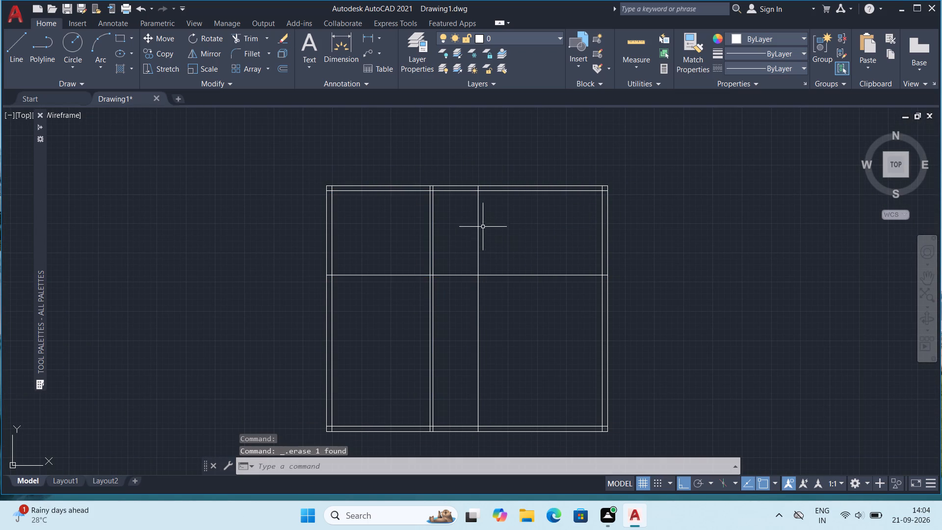
pyautogui.click(477, 224)
pyautogui.press('Delete')
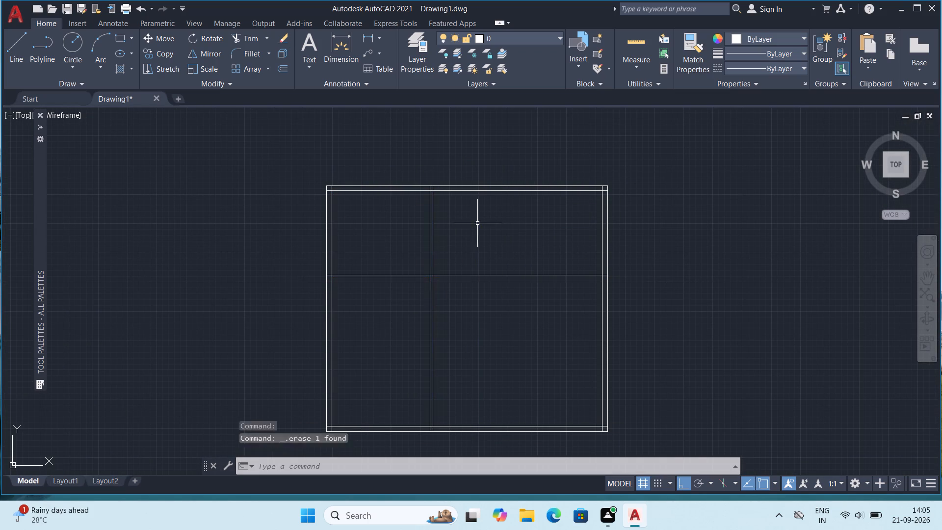
# Create a new 5" vertical partition by offsetting the first partition's right line 14' to the right, and that copy 5" further right.
pyautogui.press('o')
pyautogui.press('Return')
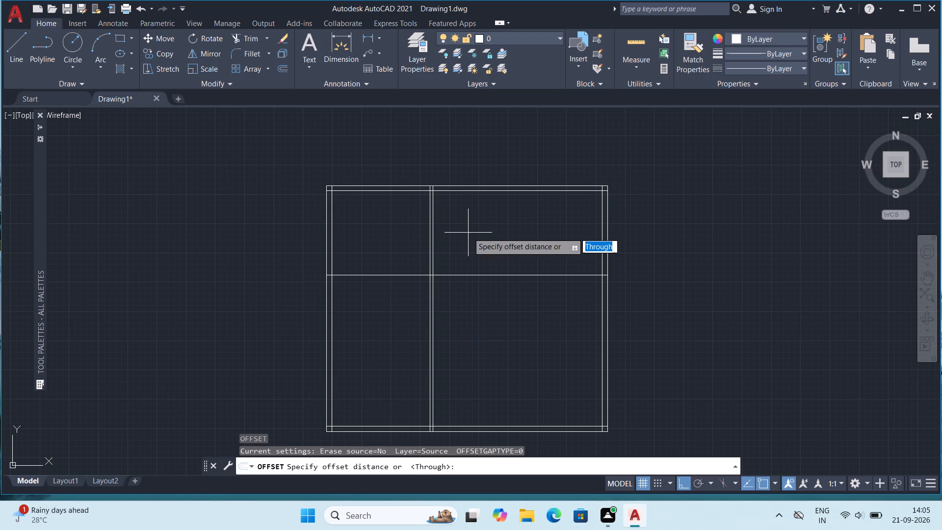
pyautogui.press('1')
pyautogui.write("4'")
pyautogui.press('Return')
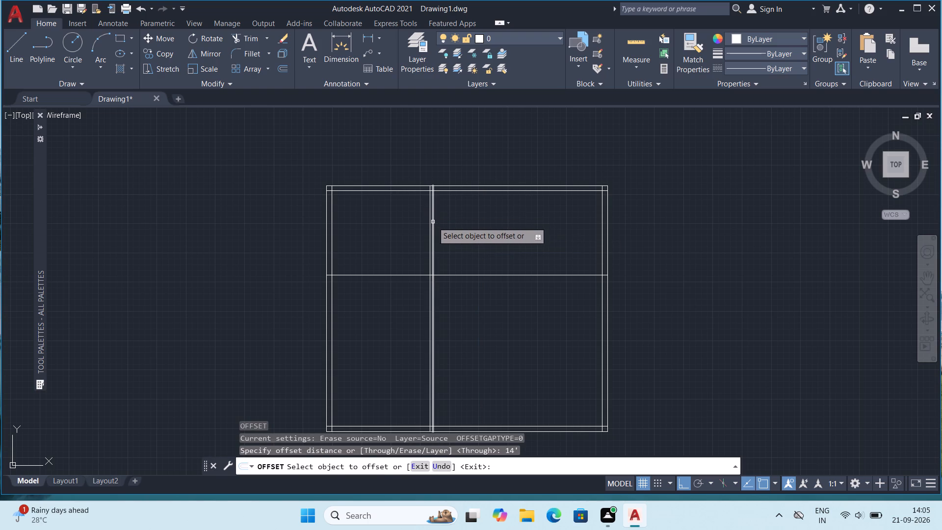
pyautogui.click(433, 222)
pyautogui.click(484, 232)
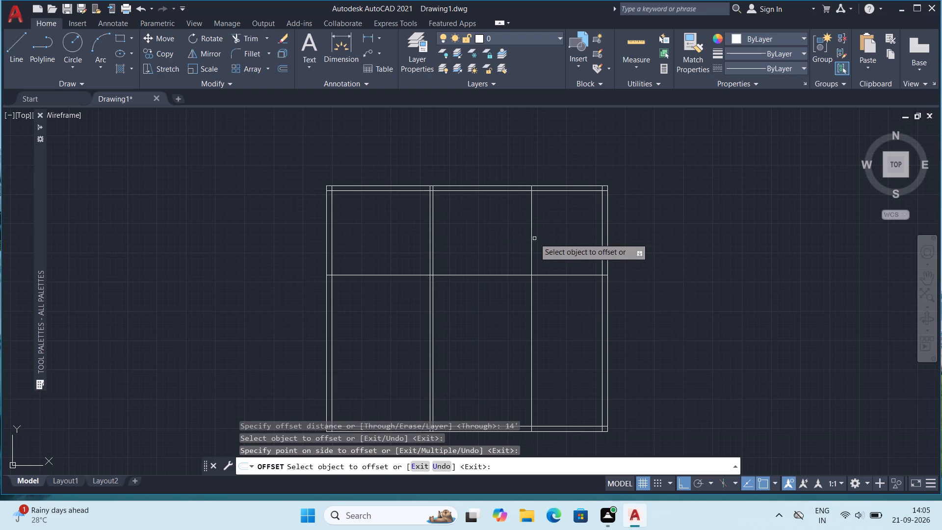
pyautogui.click(530, 232)
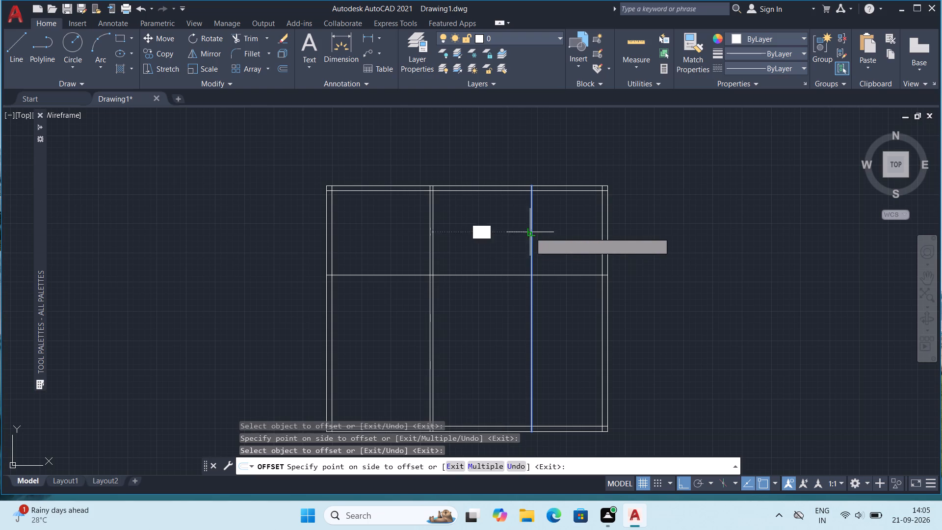
pyautogui.press('5')
pyautogui.hotkey('shift', '"')
pyautogui.press('Return')
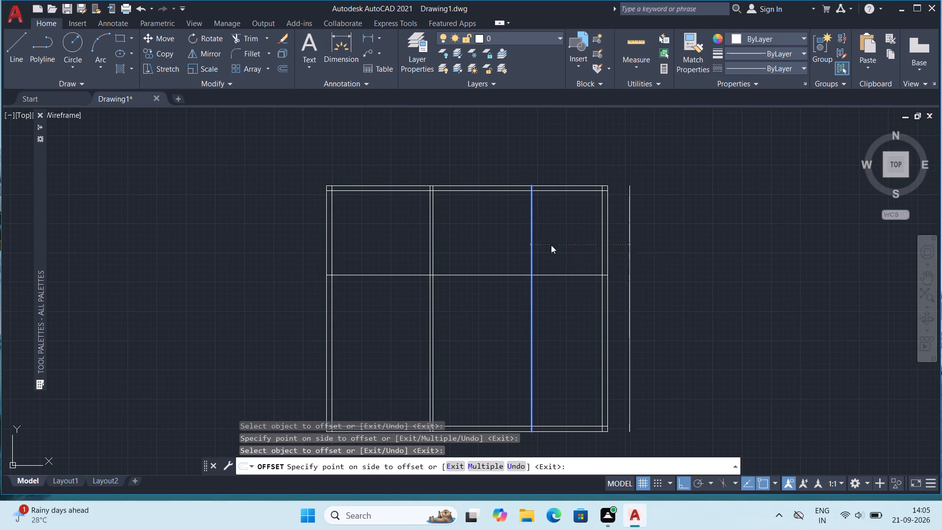
# Offset the horizontal line below the top rooms 5" downward to complete the horizontal partition.
pyautogui.moveTo(540, 255); pyautogui.dragTo(602, 213, button='middle')
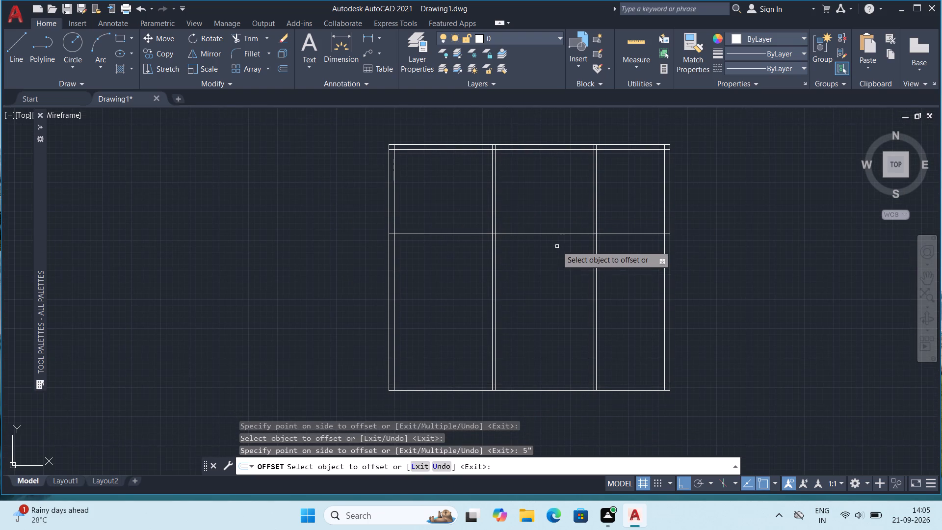
pyautogui.click(554, 234)
pyautogui.press('5')
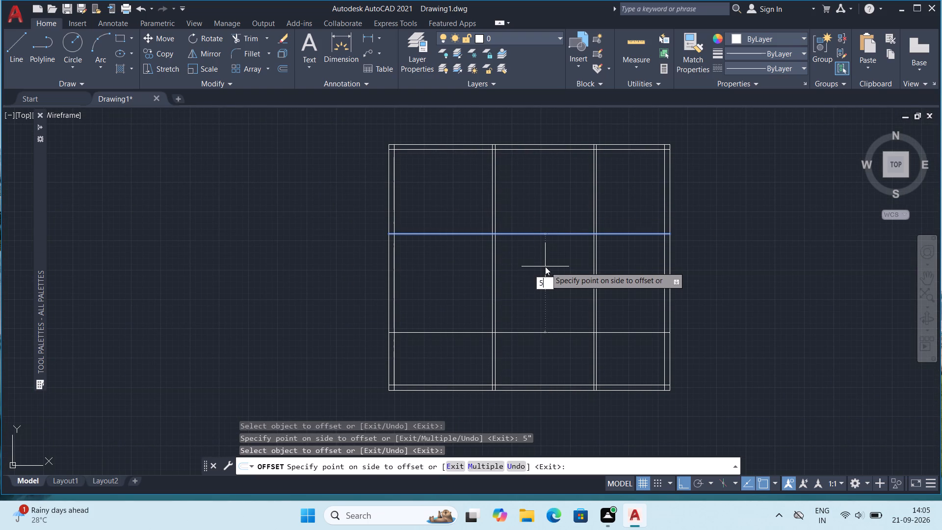
pyautogui.hotkey('shift', '"')
pyautogui.press('Return')
pyautogui.moveTo(684, 228); pyautogui.dragTo(695, 260, button='middle')
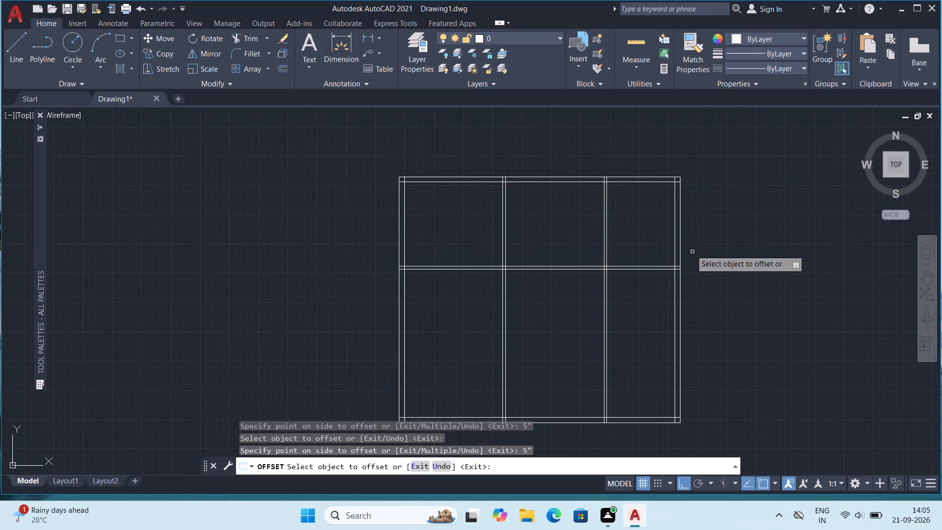
pyautogui.scroll(1, 669, 233)
pyautogui.press('Escape')
# Check the plan with the Quick measure tool and inspect the rooms above and below the horizontal partition.
pyautogui.click(638, 42)
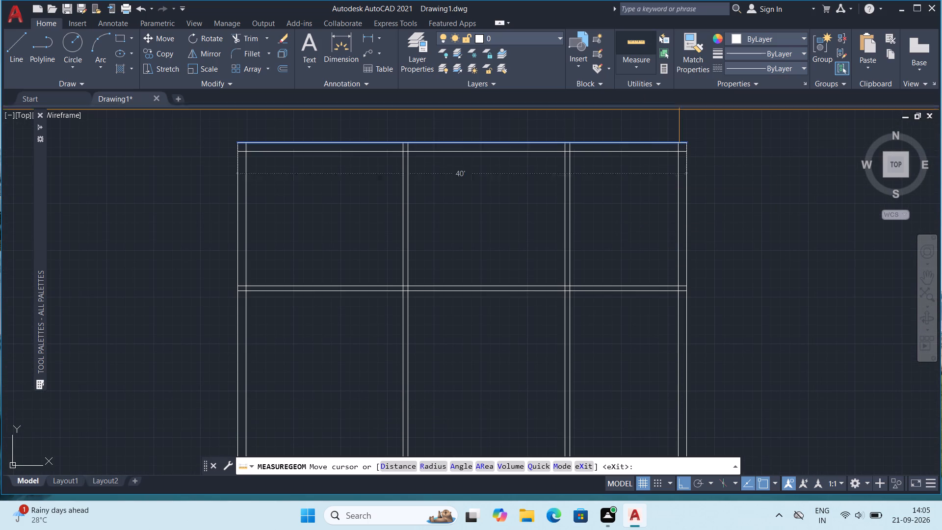
pyautogui.press('Escape')
pyautogui.scroll(-1, 565, 212)
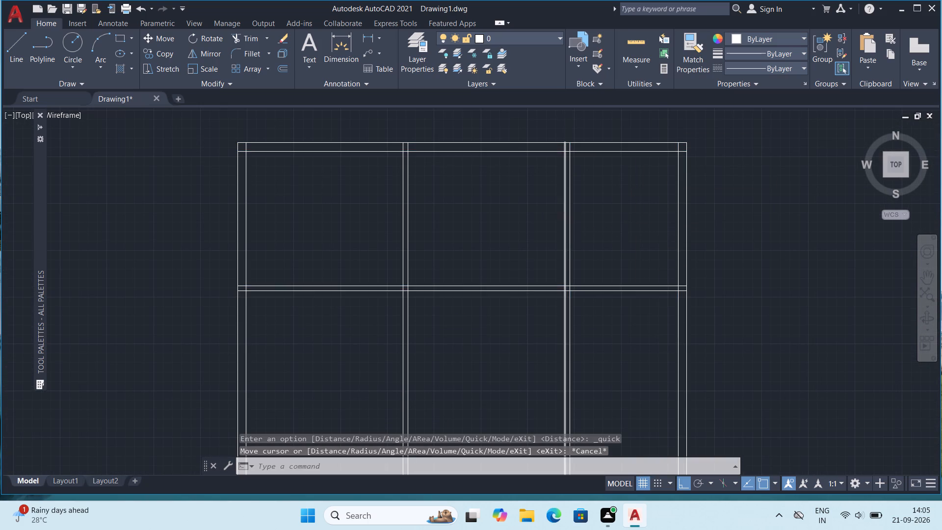
pyautogui.moveTo(469, 223); pyautogui.dragTo(488, 202, button='middle')
pyautogui.scroll(1, 585, 200)
pyautogui.moveTo(508, 189); pyautogui.dragTo(565, 202, button='middle')
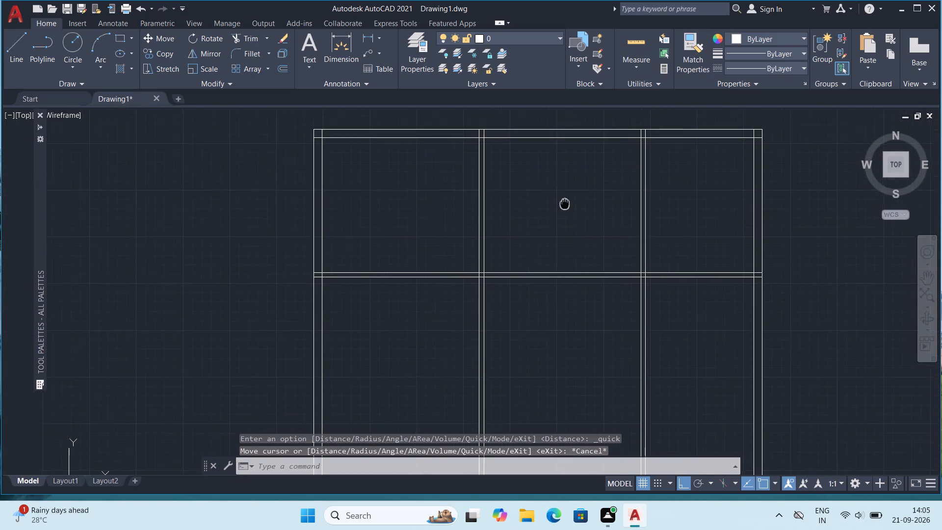
pyautogui.moveTo(565, 202); pyautogui.dragTo(562, 109, button='middle')
pyautogui.scroll(-1, 439, 197)
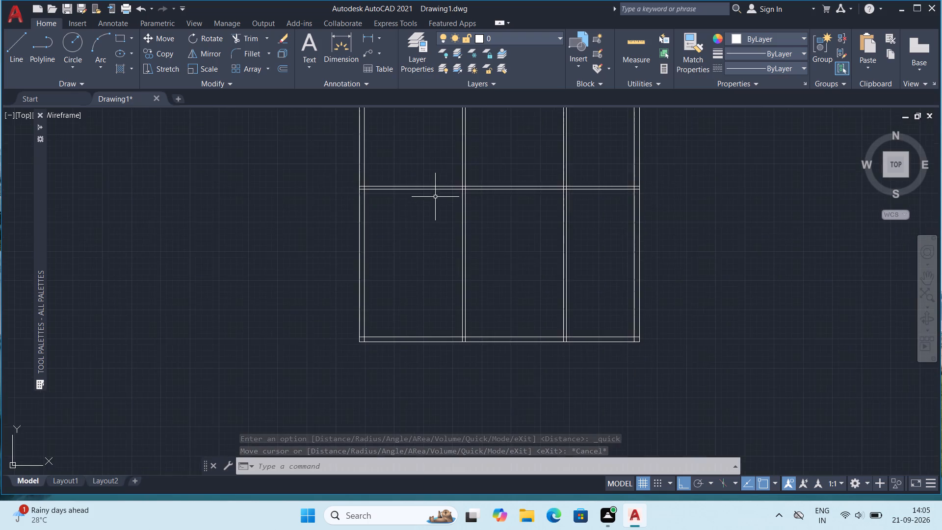
pyautogui.moveTo(434, 193); pyautogui.dragTo(477, 225, button='middle')
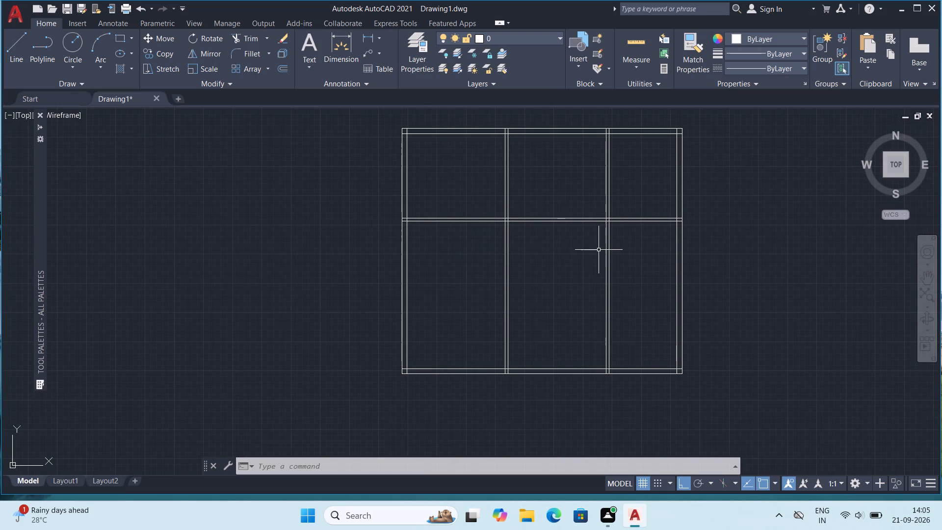
pyautogui.moveTo(598, 249); pyautogui.dragTo(565, 270, button='middle')
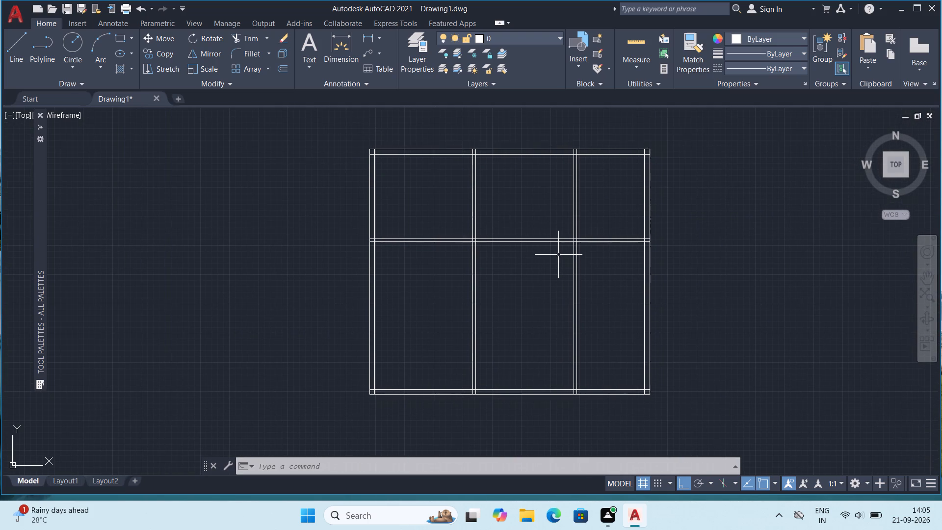
pyautogui.moveTo(609, 261); pyautogui.dragTo(603, 240, button='middle')
pyautogui.scroll(1, 598, 251)
pyautogui.moveTo(596, 243); pyautogui.dragTo(597, 253, button='middle')
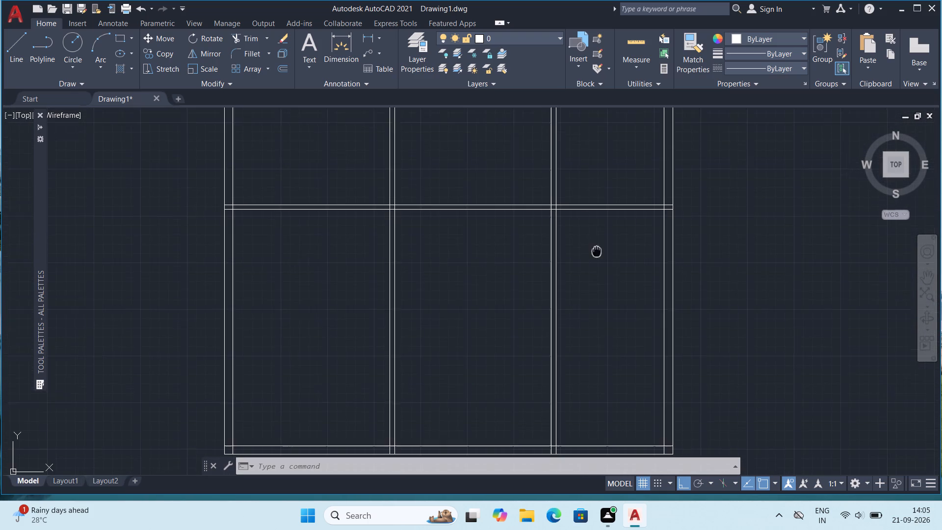
pyautogui.moveTo(597, 253); pyautogui.dragTo(600, 260, button='middle')
pyautogui.scroll(1, 600, 262)
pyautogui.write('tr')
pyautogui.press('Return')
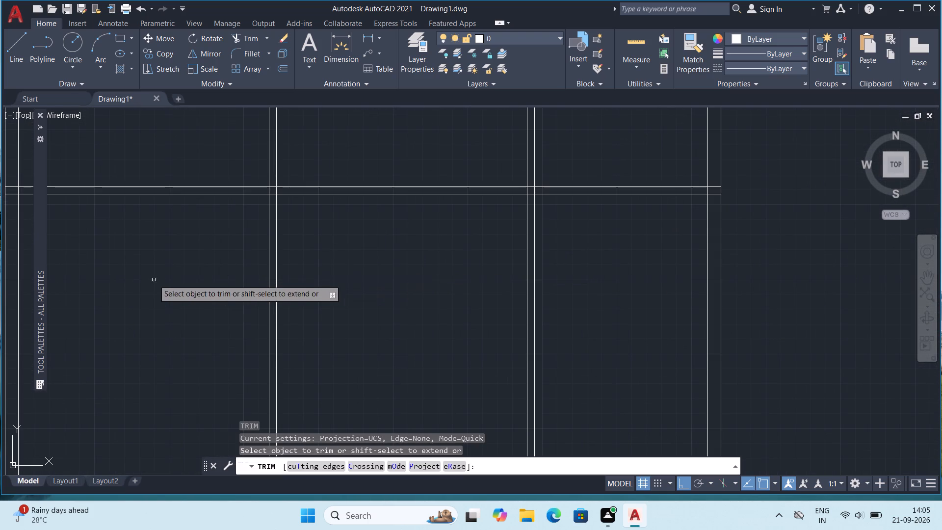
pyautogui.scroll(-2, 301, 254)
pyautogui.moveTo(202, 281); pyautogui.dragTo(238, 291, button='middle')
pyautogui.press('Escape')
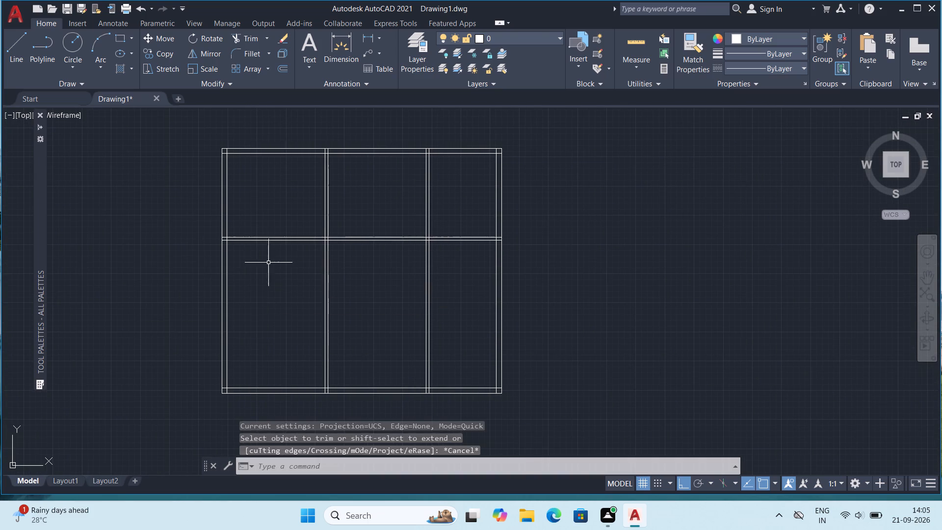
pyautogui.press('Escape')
# Create a second 5" horizontal partition by offsetting the first one's lower line 4'6" downward, and that copy 5" further down.
pyautogui.scroll(1, 265, 236)
pyautogui.moveTo(212, 260); pyautogui.dragTo(281, 257, button='middle')
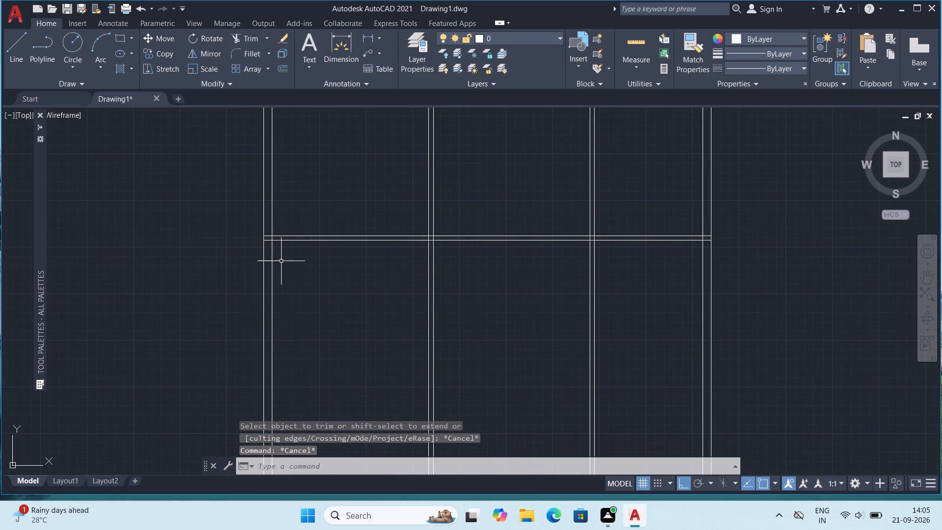
pyautogui.press('o')
pyautogui.press('Return')
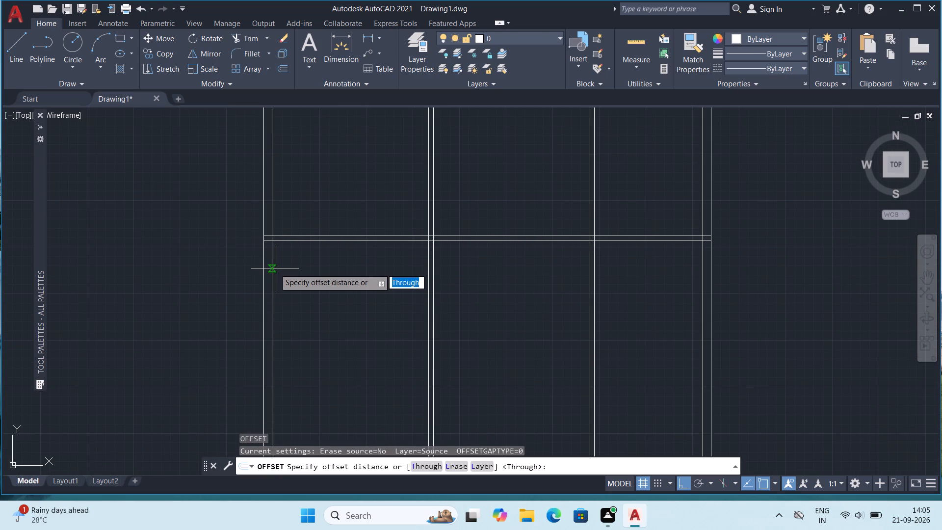
pyautogui.press('7')
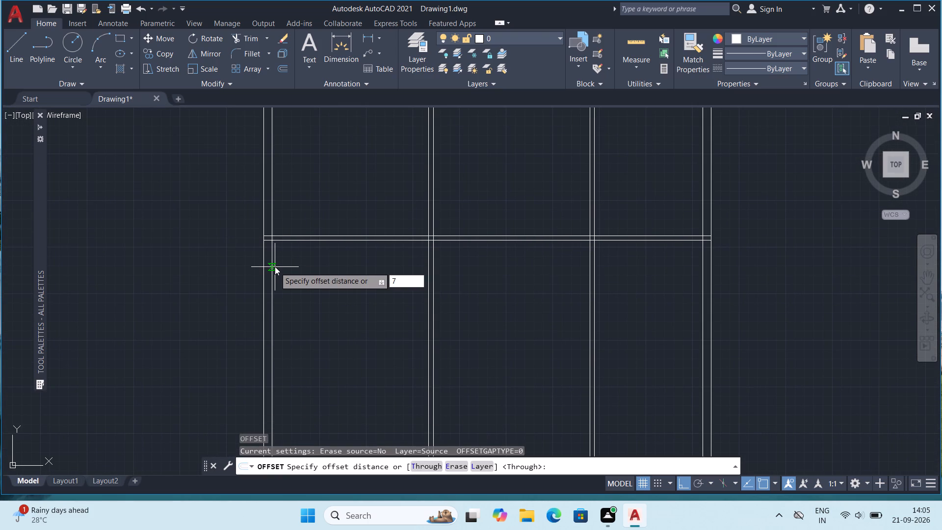
pyautogui.press('BackSpace')
pyautogui.press('4')
pyautogui.write("'65")
pyautogui.hotkey('shift', '"')
pyautogui.press('BackSpace')
pyautogui.press('BackSpace')
pyautogui.hotkey('shift', '"')
pyautogui.press('Return')
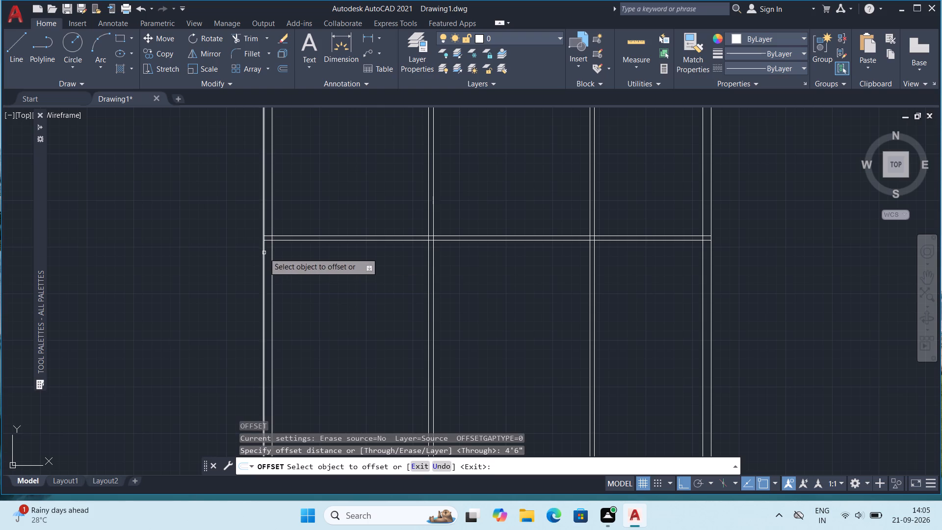
pyautogui.click(291, 239)
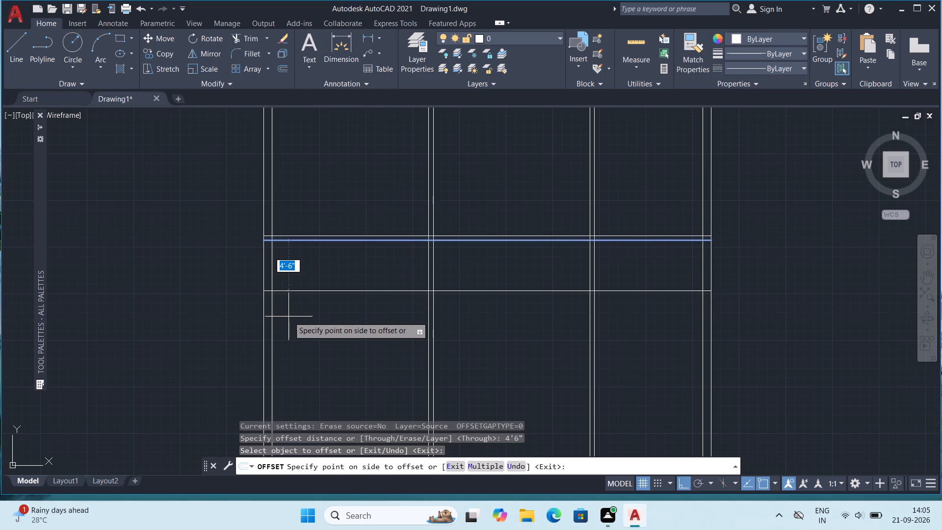
pyautogui.click(288, 316)
pyautogui.click(302, 291)
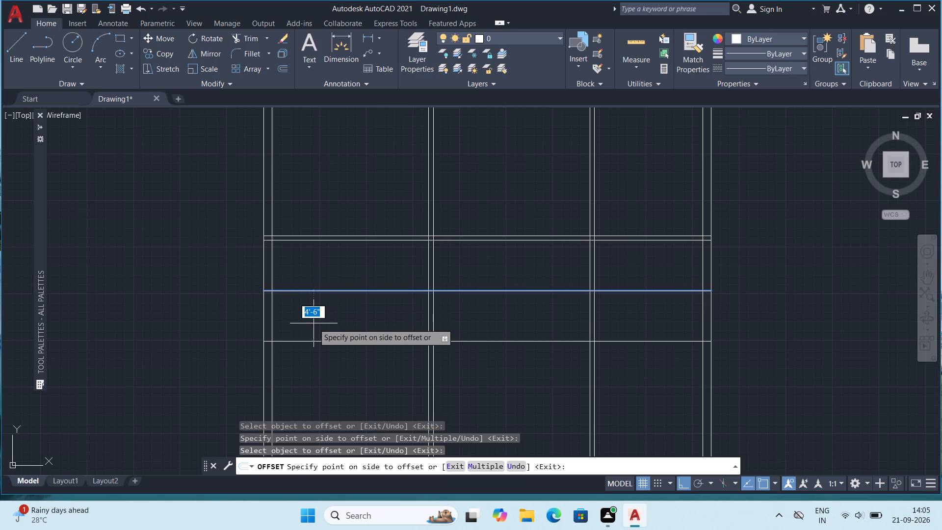
pyautogui.press('5')
pyautogui.hotkey('shift', '"')
pyautogui.press('Return')
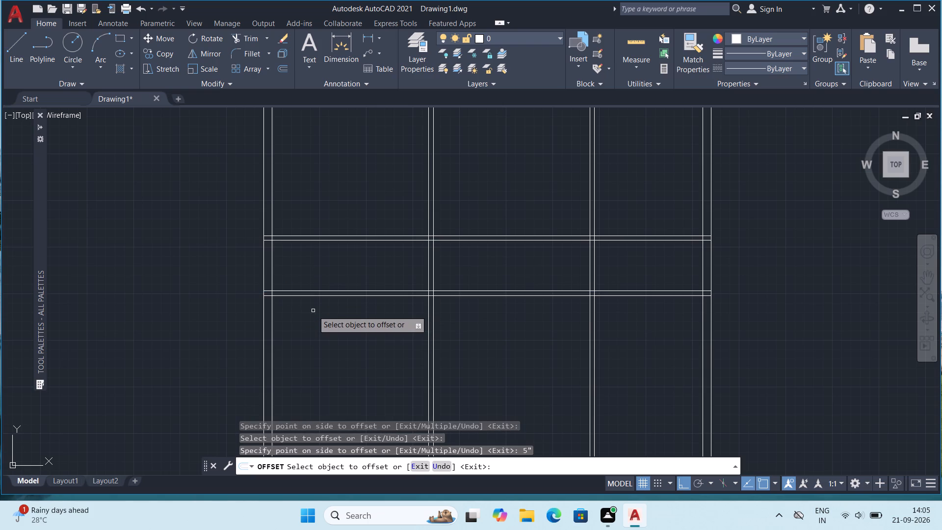
# Create a third 5" horizontal partition by offsetting the second one's lower line 4'6" downward, and that copy 5" further down.
pyautogui.click(317, 296)
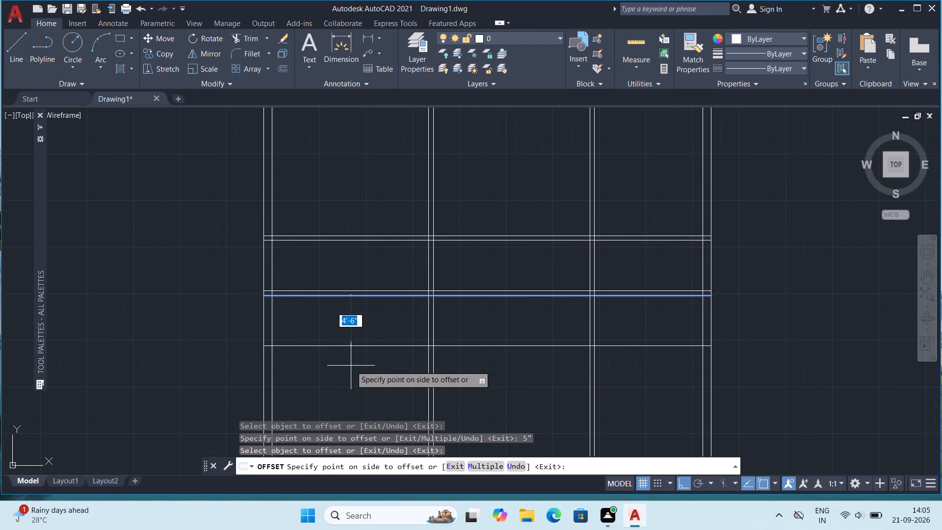
pyautogui.click(351, 366)
pyautogui.click(346, 346)
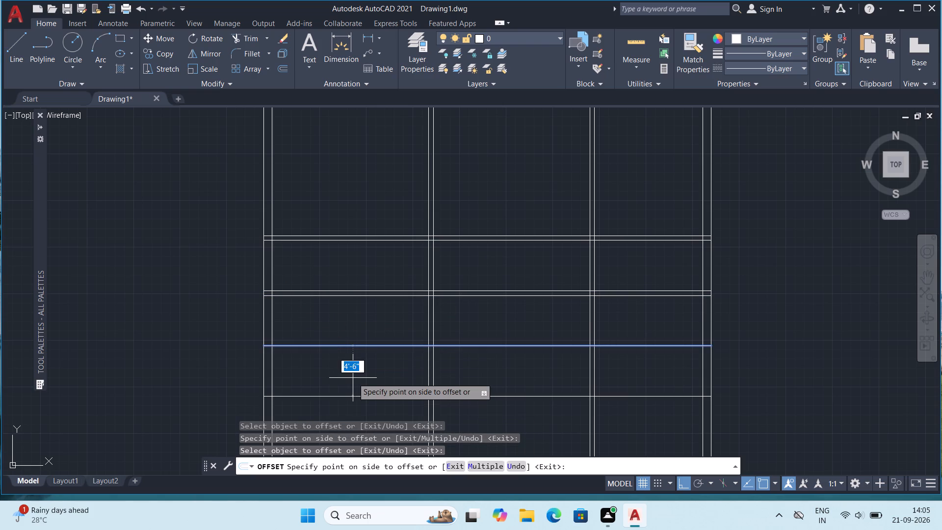
pyautogui.press('5')
pyautogui.hotkey('shift', '"')
pyautogui.press('Return')
# Finish offsetting and inspect the layout of vertical and horizontal partitions across the whole plan.
pyautogui.scroll(-1, 358, 371)
pyautogui.moveTo(399, 366); pyautogui.dragTo(399, 371, button='middle')
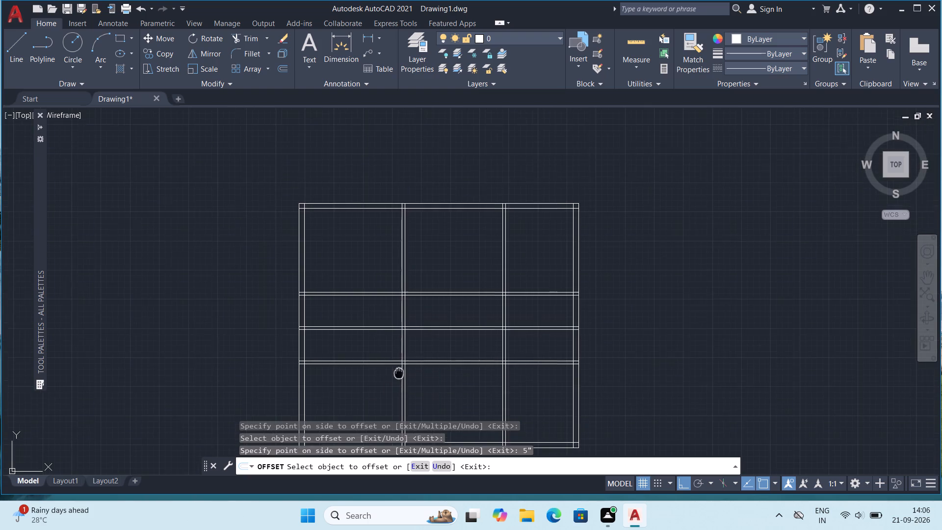
pyautogui.moveTo(399, 371); pyautogui.dragTo(395, 342, button='middle')
pyautogui.moveTo(456, 379); pyautogui.dragTo(450, 363, button='middle')
pyautogui.moveTo(499, 267); pyautogui.dragTo(498, 269, button='middle')
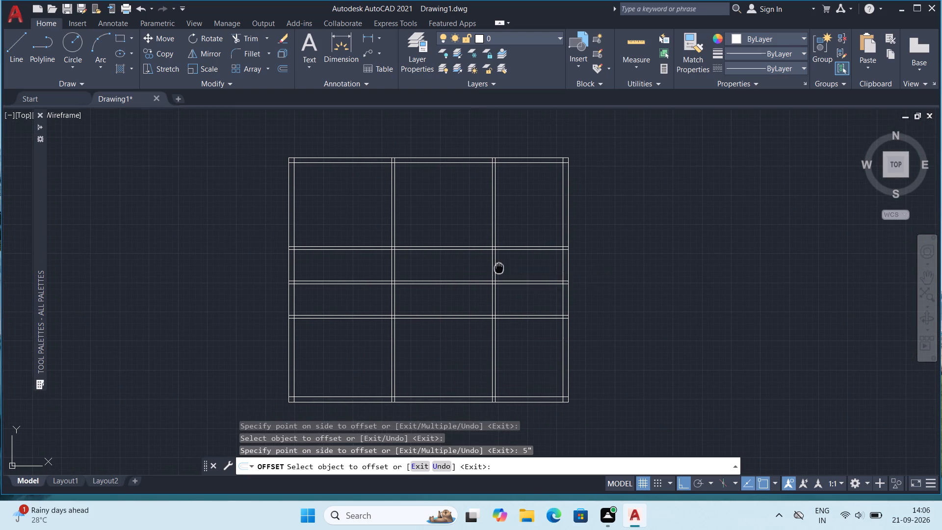
pyautogui.moveTo(498, 269); pyautogui.dragTo(478, 272, button='middle')
pyautogui.moveTo(415, 350); pyautogui.dragTo(411, 341, button='middle')
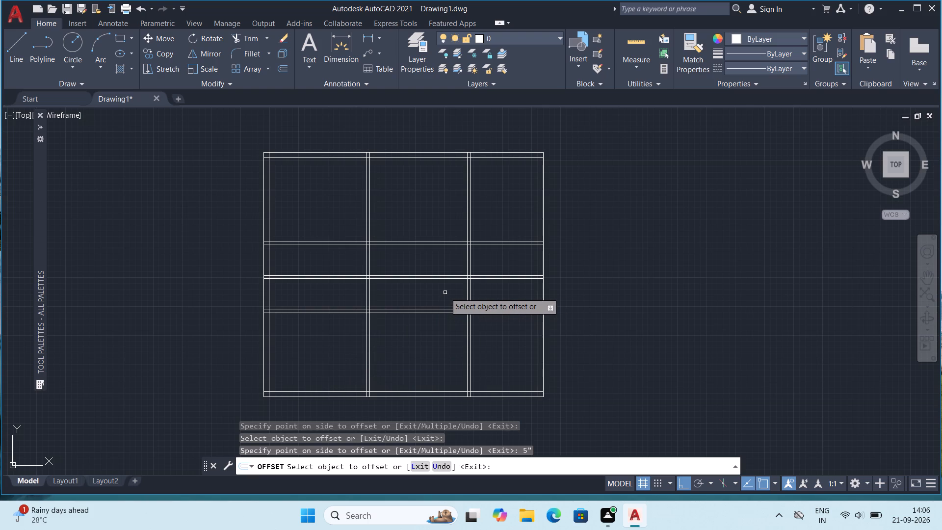
pyautogui.press('Escape')
pyautogui.press('Escape')
pyautogui.press('Escape')
pyautogui.press('Escape')
pyautogui.press('Escape')
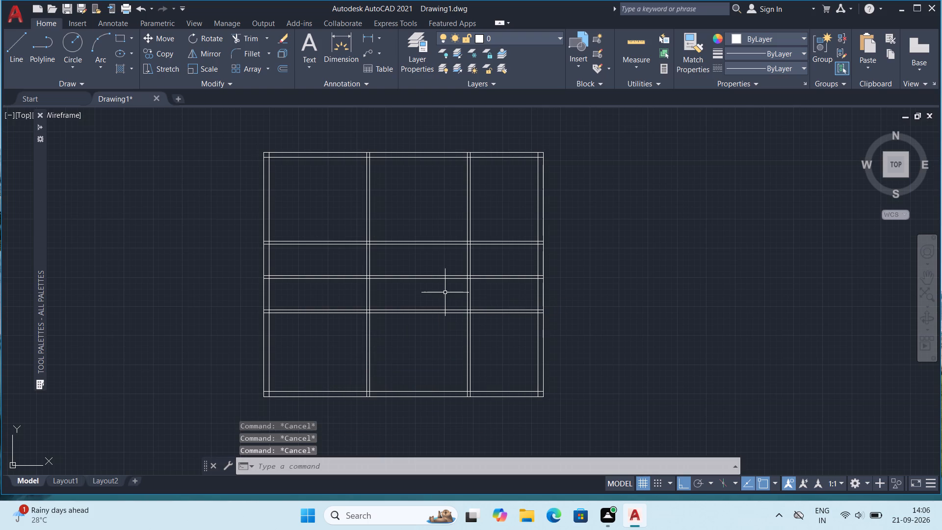
pyautogui.scroll(1, 445, 291)
# Trim the middle and lowest horizontal partitions out of the two bays east of the left vertical partition.
pyautogui.scroll(-1, 445, 291)
pyautogui.moveTo(445, 291); pyautogui.dragTo(445, 302, button='middle')
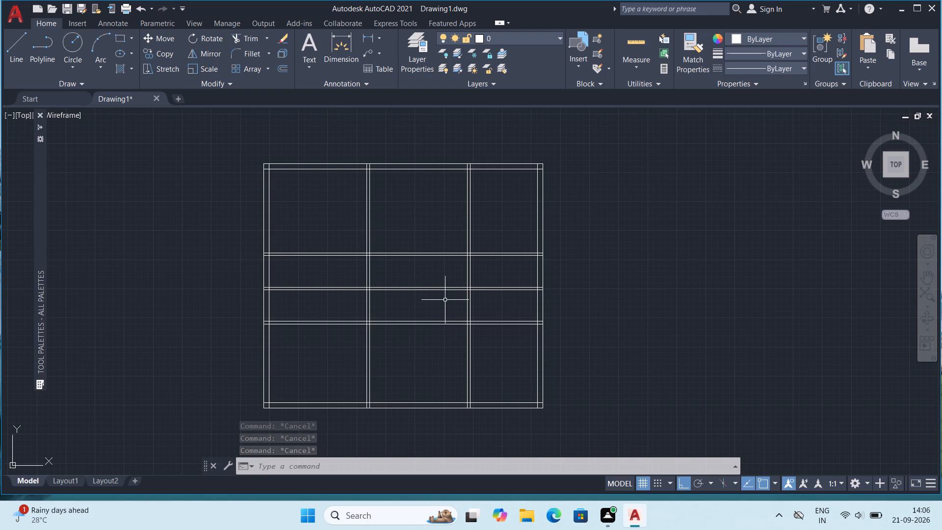
pyautogui.press('Escape')
pyautogui.write('tr')
pyautogui.press('Return')
pyautogui.scroll(1, 437, 285)
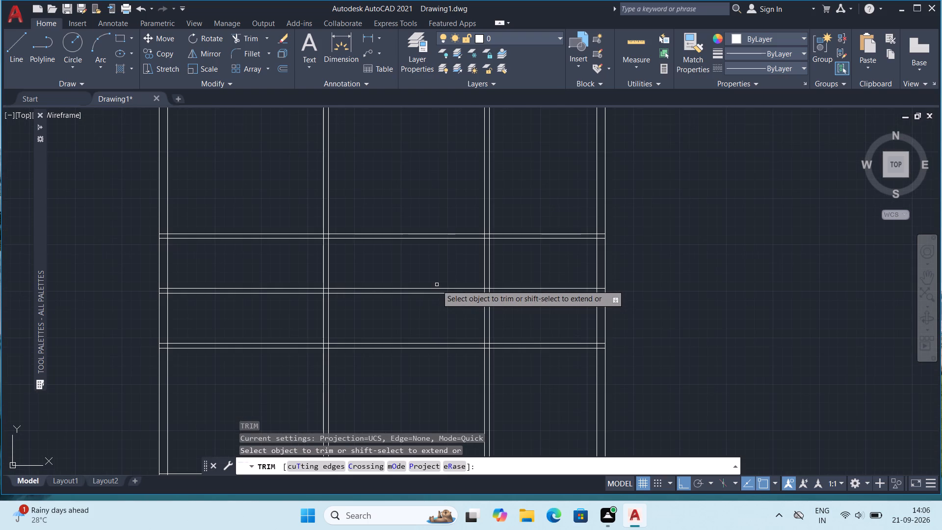
pyautogui.moveTo(430, 261); pyautogui.dragTo(429, 386)
pyautogui.moveTo(544, 268); pyautogui.dragTo(542, 366)
# Trim the leftover stubs of the middle and lowest horizontal partitions inside the east outer wall.
pyautogui.scroll(3, 605, 321)
pyautogui.moveTo(594, 159); pyautogui.dragTo(593, 218)
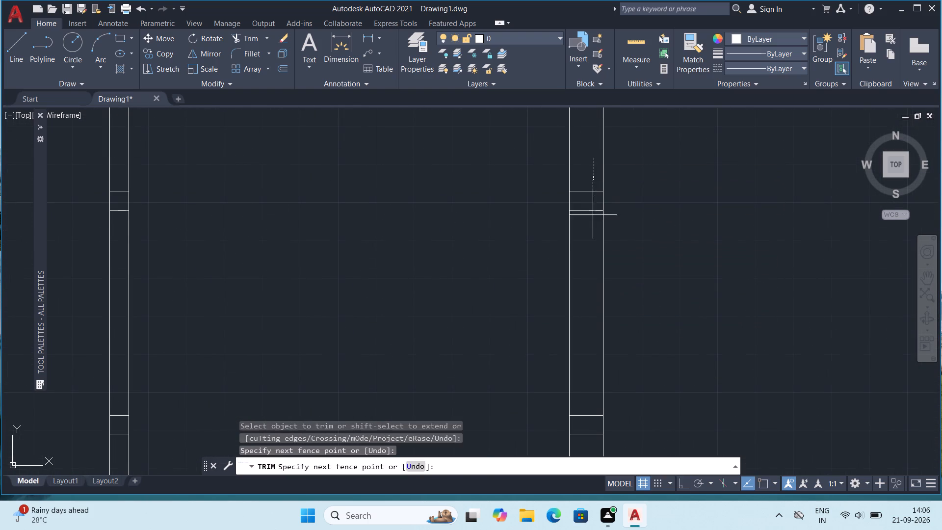
pyautogui.moveTo(593, 218); pyautogui.dragTo(593, 243)
pyautogui.scroll(-4, 594, 239)
pyautogui.moveTo(582, 309); pyautogui.dragTo(583, 260, button='middle')
pyautogui.scroll(3, 601, 222)
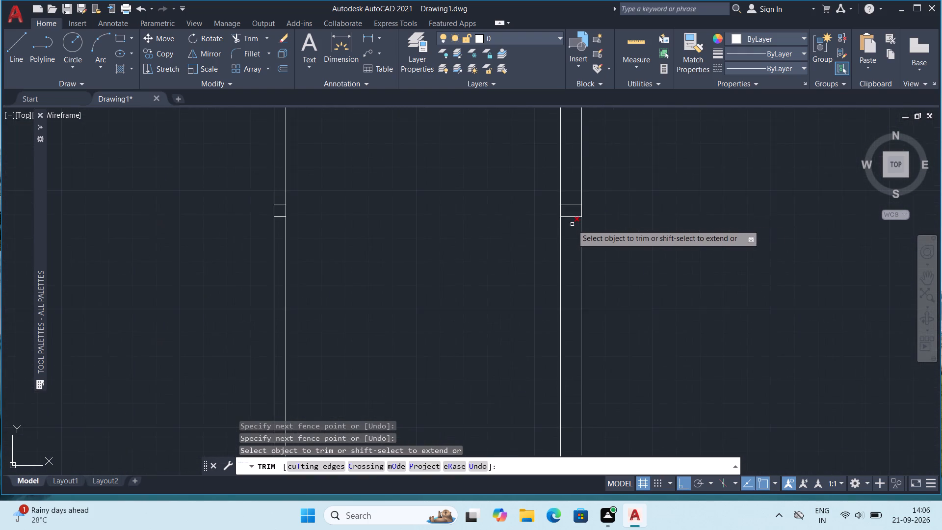
pyautogui.scroll(3, 572, 224)
pyautogui.moveTo(553, 110); pyautogui.dragTo(552, 225)
# Trim away the right vertical partition and its leftover crossing lines between the top horizontal partition and the south wall.
pyautogui.scroll(-5, 553, 232)
pyautogui.moveTo(488, 248); pyautogui.dragTo(498, 330, button='middle')
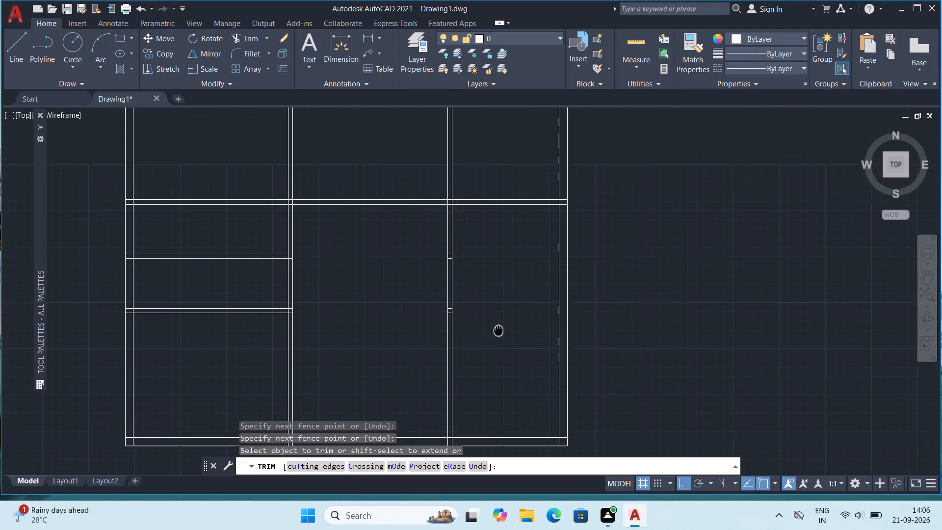
pyautogui.moveTo(498, 330); pyautogui.dragTo(499, 330, button='middle')
pyautogui.moveTo(416, 226); pyautogui.dragTo(493, 251)
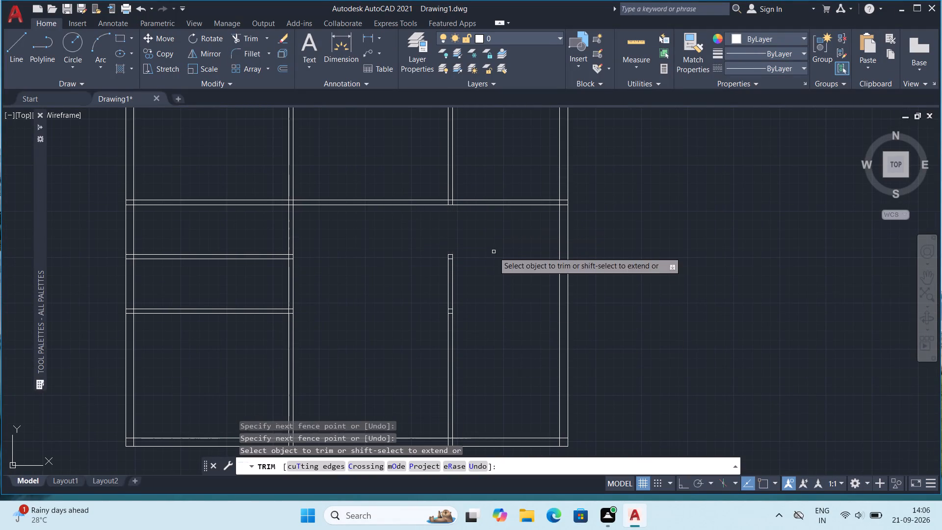
pyautogui.scroll(2, 435, 254)
pyautogui.scroll(3, 476, 258)
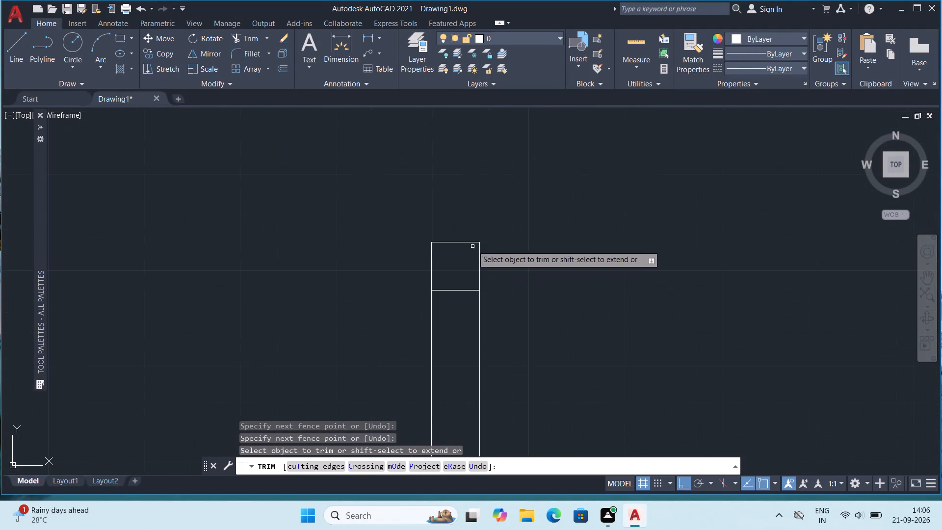
pyautogui.moveTo(465, 228); pyautogui.dragTo(454, 356)
pyautogui.scroll(-5, 460, 315)
pyautogui.moveTo(497, 402); pyautogui.dragTo(501, 301, button='middle')
pyautogui.scroll(3, 471, 236)
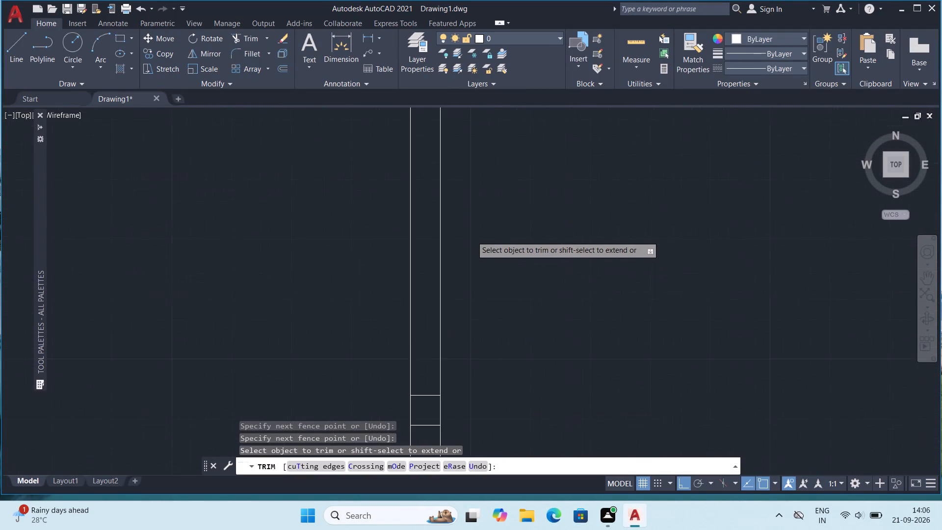
pyautogui.scroll(1, 471, 236)
pyautogui.moveTo(410, 272); pyautogui.dragTo(448, 89, button='middle')
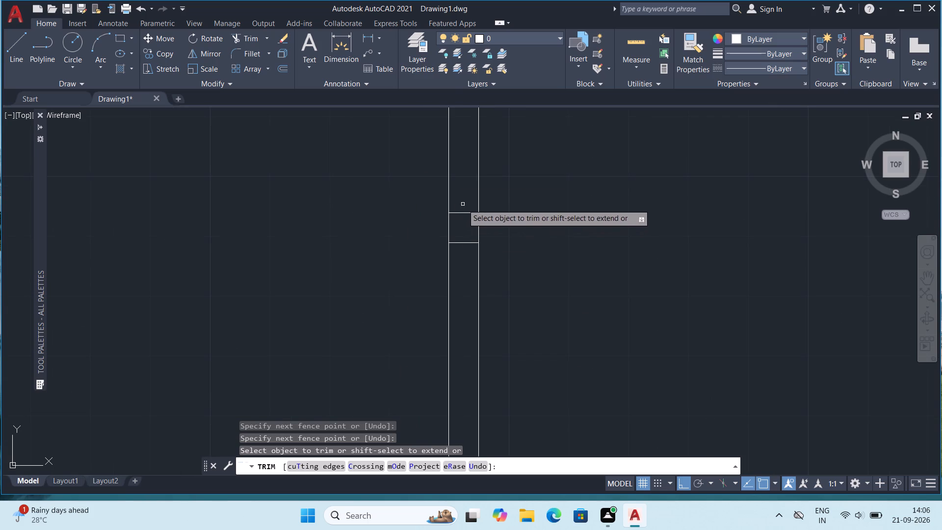
pyautogui.moveTo(464, 196); pyautogui.dragTo(476, 299)
pyautogui.scroll(-4, 476, 278)
pyautogui.moveTo(408, 264); pyautogui.dragTo(515, 334)
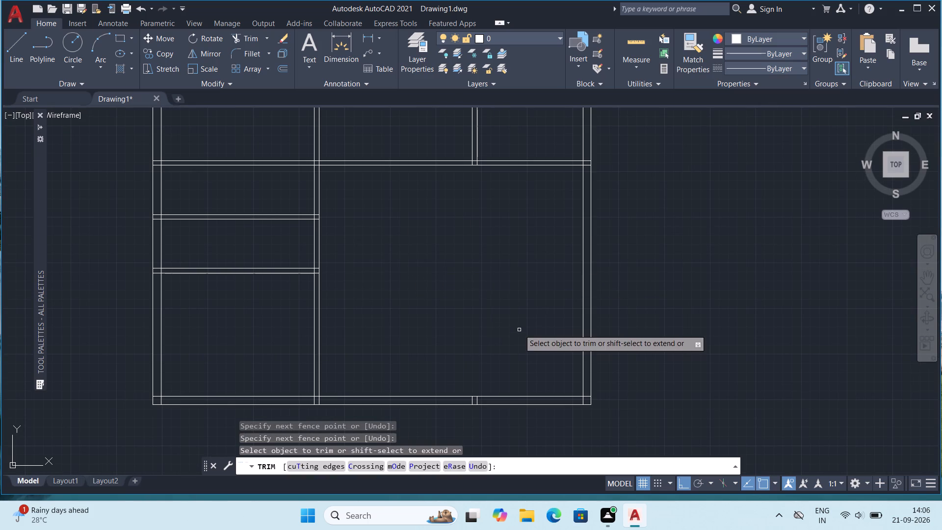
# Trim the two short stubs of the right vertical partition inside the south outer wall.
pyautogui.moveTo(491, 386); pyautogui.dragTo(507, 320, button='middle')
pyautogui.scroll(-1, 507, 320)
pyautogui.scroll(2, 537, 369)
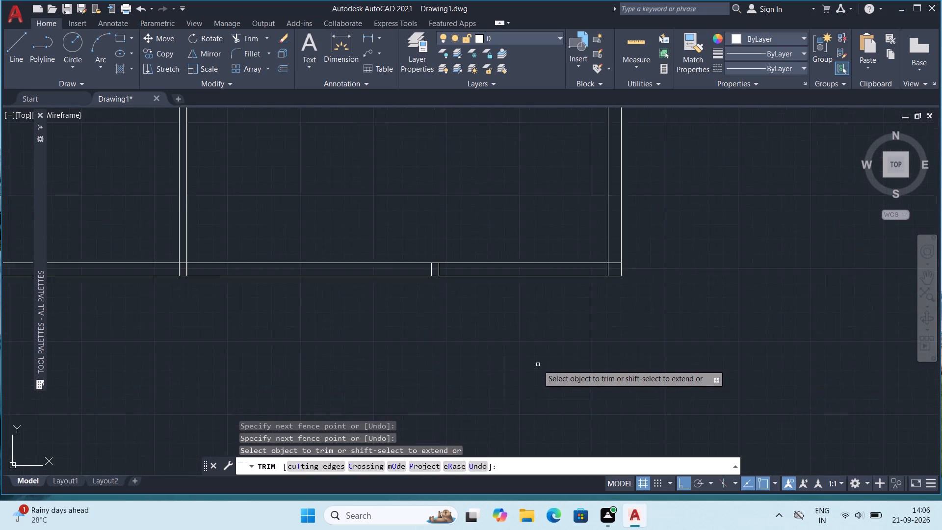
pyautogui.scroll(1, 538, 364)
pyautogui.scroll(1, 561, 274)
pyautogui.moveTo(561, 272); pyautogui.dragTo(665, 398, button='middle')
pyautogui.moveTo(330, 305); pyautogui.dragTo(402, 313)
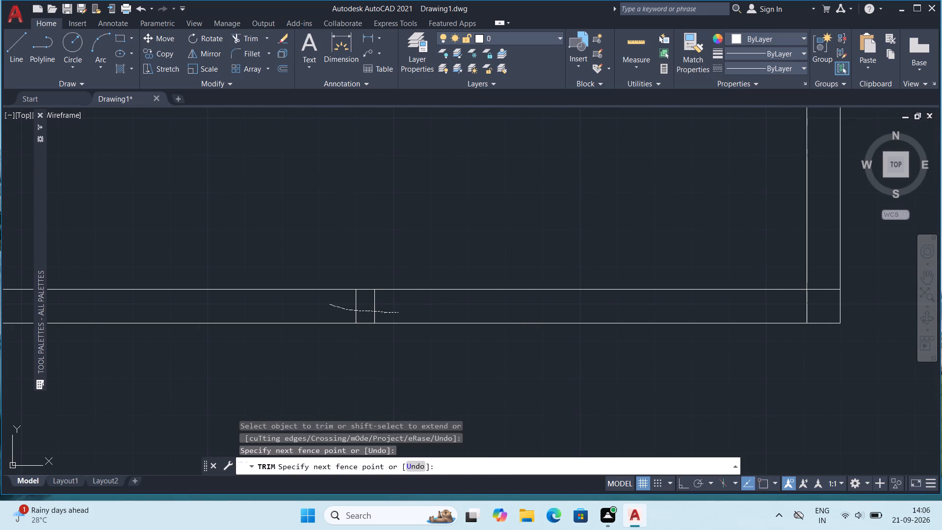
# Trim the overlapping inner wall lines at the southeast corner of the outer walls.
pyautogui.scroll(-2, 460, 310)
pyautogui.scroll(3, 637, 298)
pyautogui.scroll(2, 525, 337)
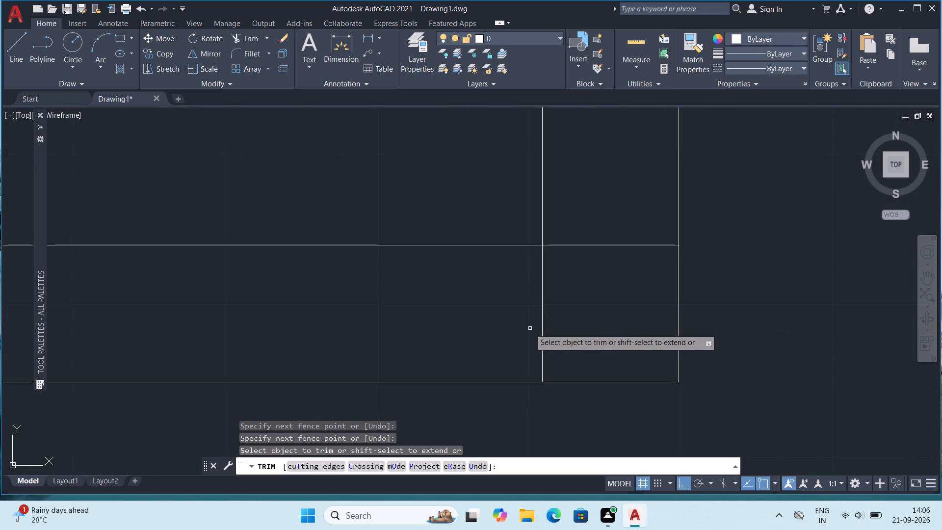
pyautogui.moveTo(496, 314); pyautogui.dragTo(603, 182)
# Trim the ends of the left vertical partition inside the south outer wall.
pyautogui.scroll(-4, 598, 195)
pyautogui.scroll(-3, 383, 291)
pyautogui.moveTo(288, 258); pyautogui.dragTo(562, 251, button='middle')
pyautogui.scroll(4, 498, 281)
pyautogui.moveTo(787, 220); pyautogui.dragTo(496, 262, button='middle')
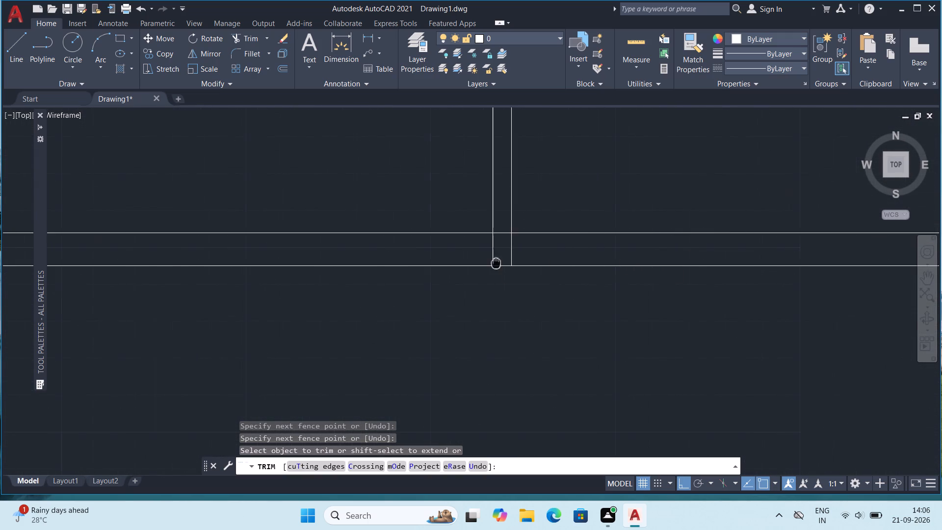
pyautogui.scroll(2, 490, 248)
pyautogui.moveTo(397, 237); pyautogui.dragTo(679, 244)
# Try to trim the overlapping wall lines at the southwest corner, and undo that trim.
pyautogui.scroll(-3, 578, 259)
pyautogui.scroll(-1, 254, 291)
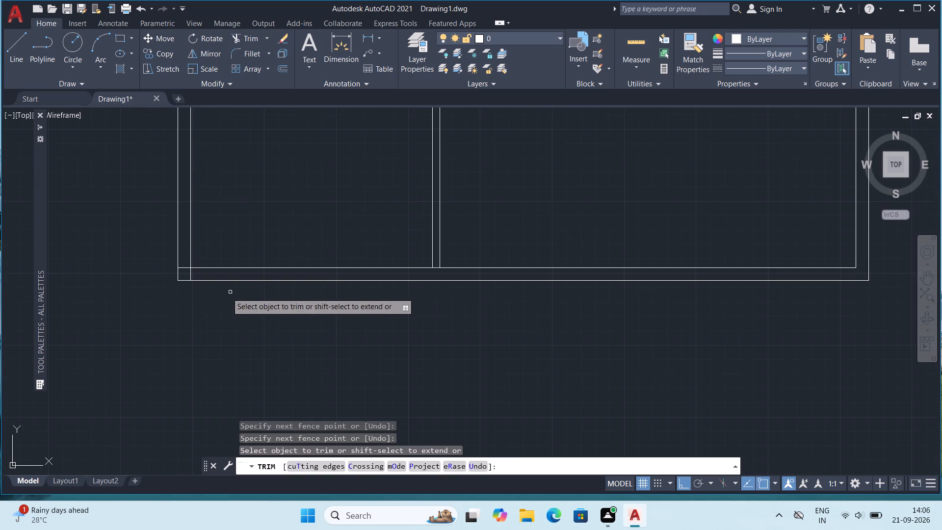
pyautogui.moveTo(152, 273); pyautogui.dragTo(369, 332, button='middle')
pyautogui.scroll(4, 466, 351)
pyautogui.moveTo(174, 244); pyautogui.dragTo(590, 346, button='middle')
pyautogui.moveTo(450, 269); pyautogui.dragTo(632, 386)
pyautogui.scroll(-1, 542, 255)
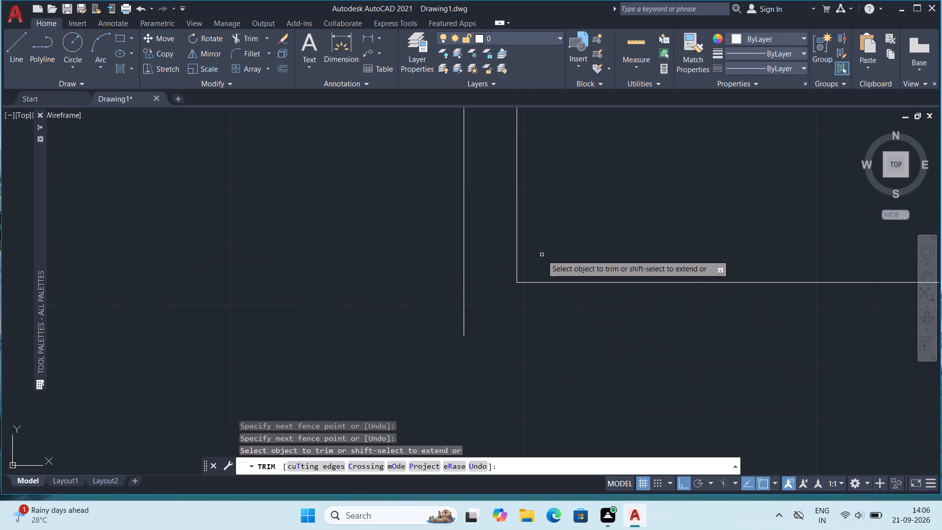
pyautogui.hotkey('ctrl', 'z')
# Trim only the overlapping inner wall lines at the southwest corner of the outer walls.
pyautogui.scroll(-4, 530, 269)
pyautogui.moveTo(348, 266); pyautogui.dragTo(638, 307, button='middle')
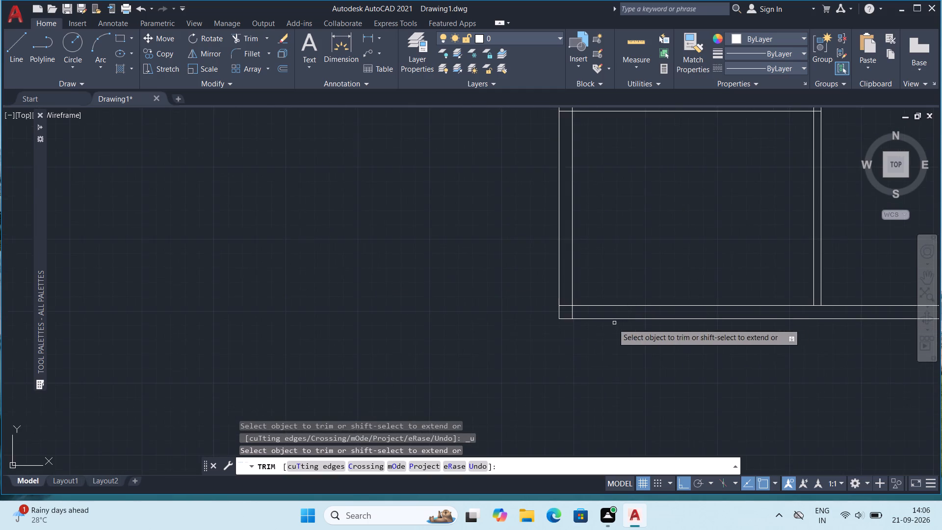
pyautogui.scroll(3, 597, 324)
pyautogui.moveTo(416, 267); pyautogui.dragTo(433, 314, button='middle')
pyautogui.scroll(2, 519, 309)
pyautogui.moveTo(485, 236); pyautogui.dragTo(637, 354)
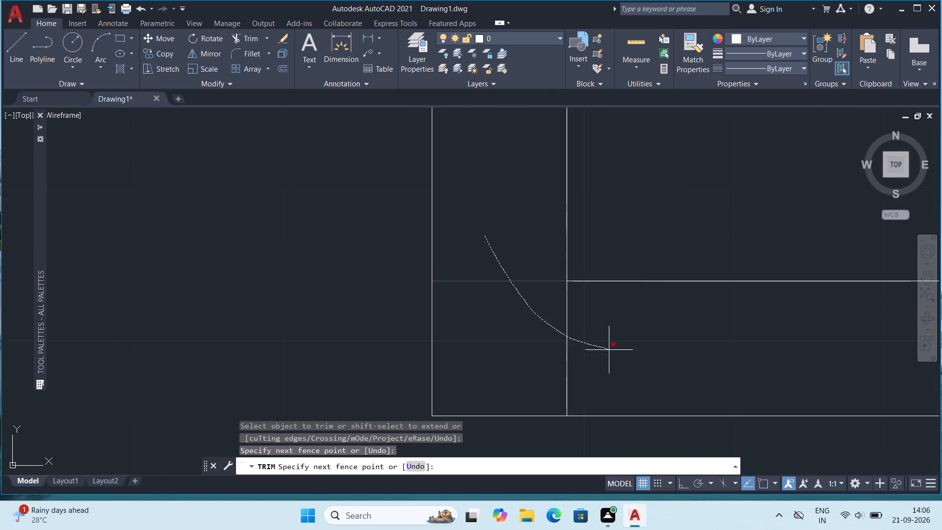
pyautogui.moveTo(637, 354); pyautogui.dragTo(655, 351)
# Clean up the lowest horizontal partition's junction with the west outer wall by trimming its ends and the inner wall line between them.
pyautogui.scroll(-3, 628, 297)
pyautogui.scroll(-1, 610, 225)
pyautogui.moveTo(610, 225); pyautogui.dragTo(505, 461, button='middle')
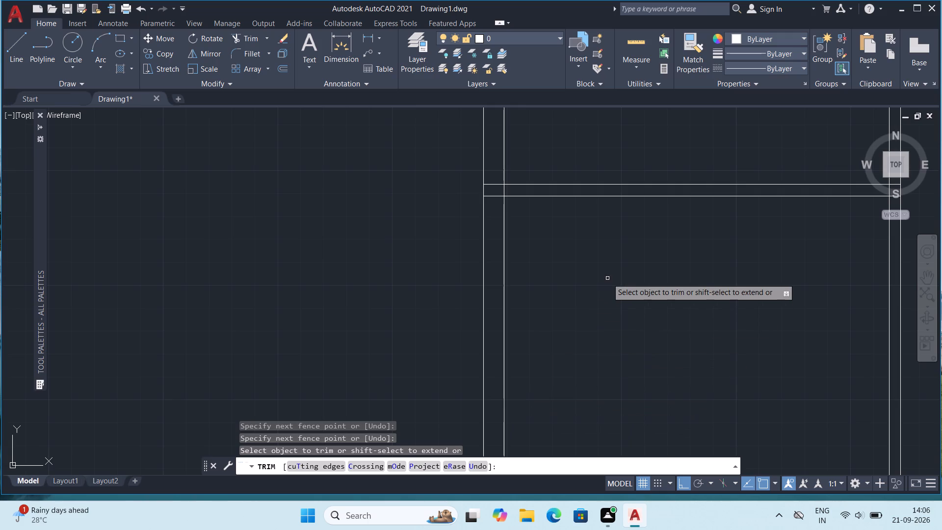
pyautogui.scroll(-3, 607, 278)
pyautogui.scroll(4, 573, 264)
pyautogui.moveTo(605, 244); pyautogui.dragTo(589, 303, button='middle')
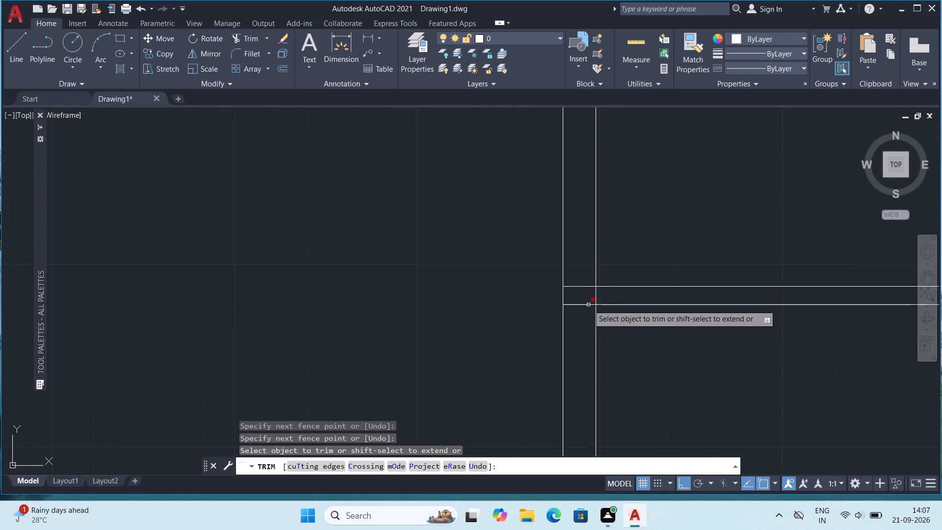
pyautogui.scroll(4, 588, 305)
pyautogui.moveTo(556, 158); pyautogui.dragTo(557, 331)
pyautogui.moveTo(556, 260); pyautogui.dragTo(730, 240)
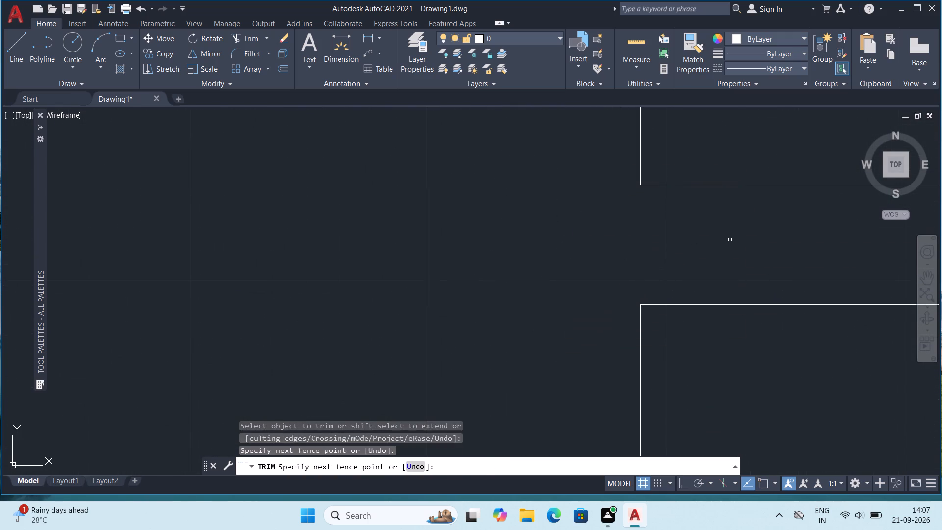
# Trim the middle horizontal partition's ends inside the west outer wall and the inner wall line crossing that junction.
pyautogui.scroll(-4, 738, 242)
pyautogui.moveTo(646, 239); pyautogui.dragTo(392, 440, button='middle')
pyautogui.scroll(2, 462, 270)
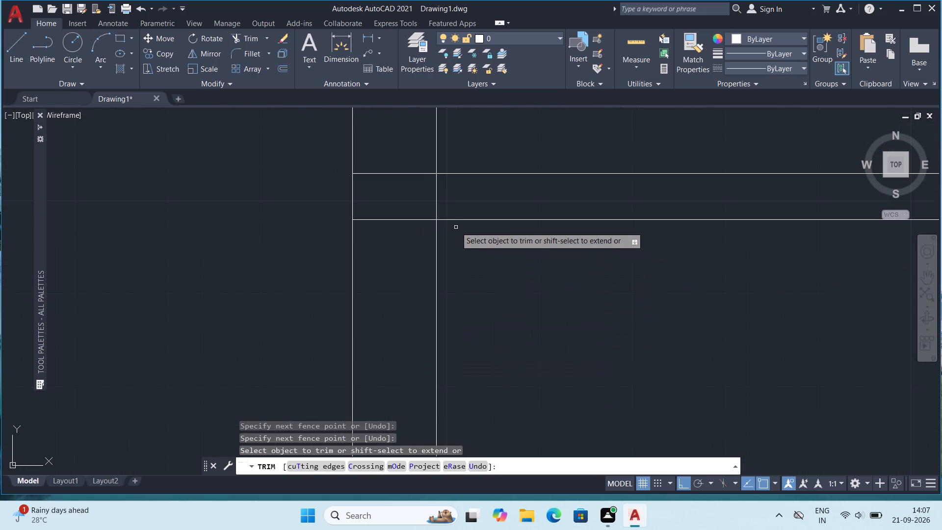
pyautogui.moveTo(458, 224); pyautogui.dragTo(460, 385, button='middle')
pyautogui.moveTo(388, 293); pyautogui.dragTo(395, 416)
pyautogui.moveTo(412, 356); pyautogui.dragTo(503, 369)
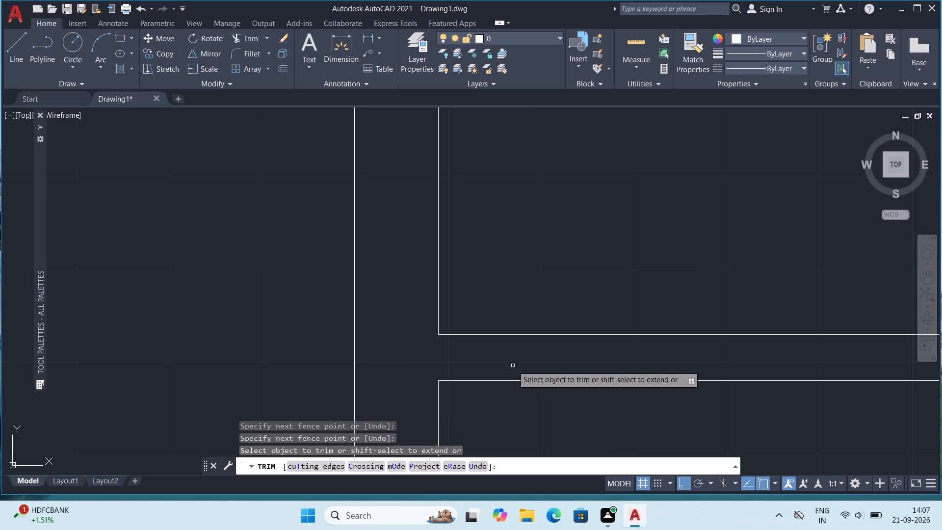
# Trim the top horizontal partition's ends inside the west outer wall and the inner wall line crossing that junction.
pyautogui.scroll(-3, 514, 357)
pyautogui.moveTo(570, 229); pyautogui.dragTo(521, 392, button='middle')
pyautogui.scroll(-1, 519, 393)
pyautogui.scroll(3, 470, 399)
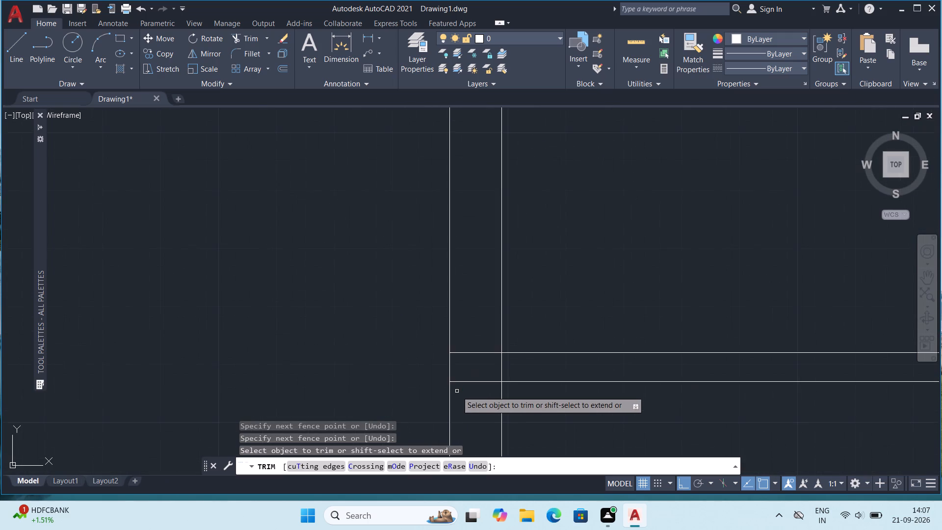
pyautogui.scroll(2, 457, 388)
pyautogui.moveTo(496, 252); pyautogui.dragTo(493, 451)
pyautogui.moveTo(502, 354); pyautogui.dragTo(632, 329)
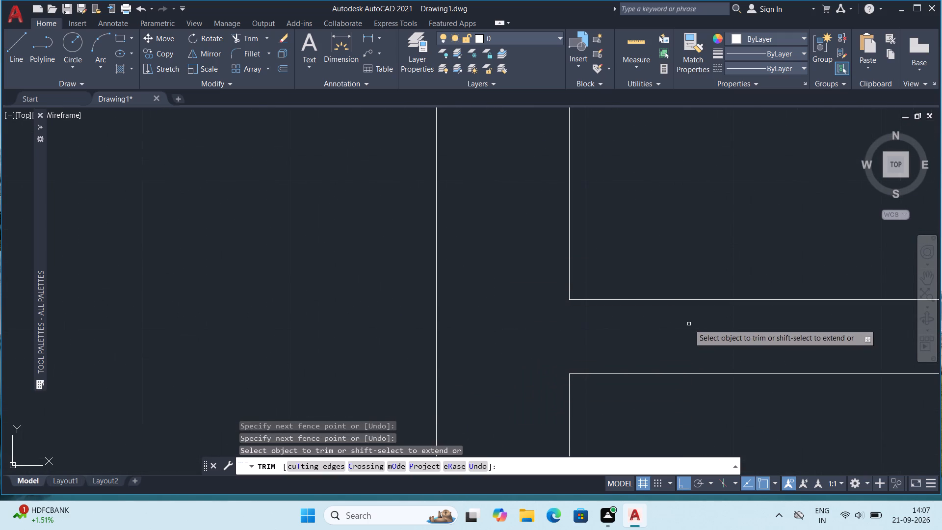
# Trim the overlapping inner wall lines at the northwest corner of the outer walls.
pyautogui.scroll(-3, 688, 326)
pyautogui.moveTo(610, 230); pyautogui.dragTo(483, 477, button='middle')
pyautogui.scroll(-1, 483, 469)
pyautogui.moveTo(490, 266); pyautogui.dragTo(459, 435, button='middle')
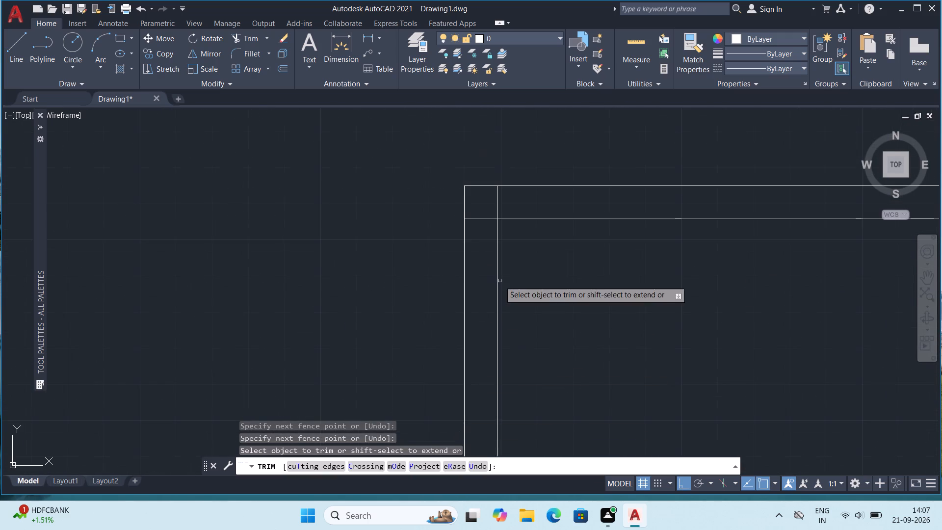
pyautogui.scroll(2, 490, 247)
pyautogui.moveTo(485, 209); pyautogui.dragTo(456, 346, button='middle')
pyautogui.moveTo(450, 346); pyautogui.dragTo(519, 249)
# Trim both vertical partitions' ends inside the north outer wall and the inner wall line crossing each junction.
pyautogui.scroll(-4, 518, 255)
pyautogui.scroll(-3, 512, 301)
pyautogui.moveTo(612, 351); pyautogui.dragTo(558, 275, button='middle')
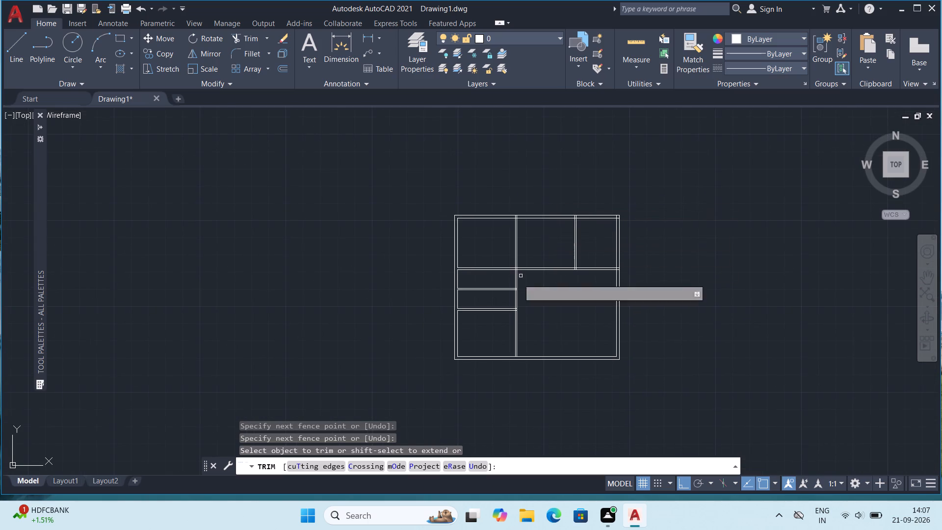
pyautogui.scroll(5, 543, 223)
pyautogui.scroll(2, 476, 276)
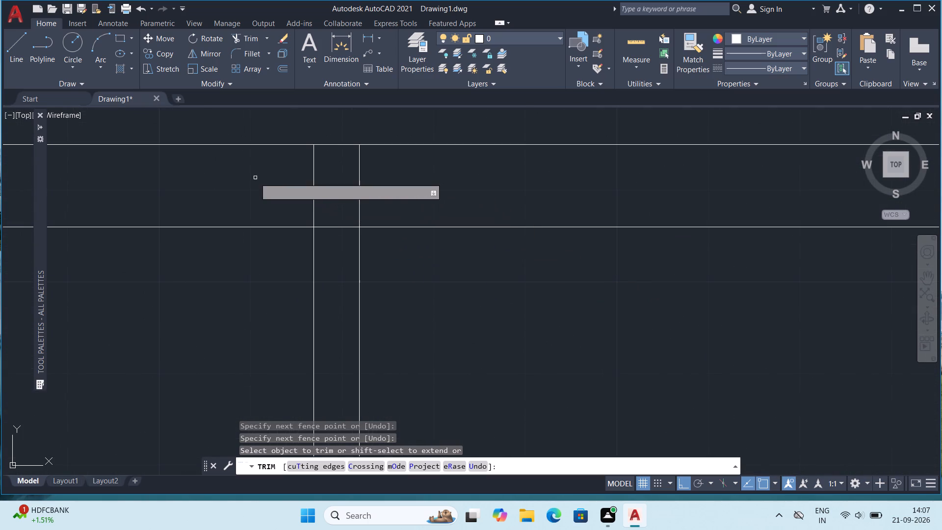
pyautogui.moveTo(254, 177); pyautogui.dragTo(395, 200)
pyautogui.moveTo(351, 216); pyautogui.dragTo(320, 265)
pyautogui.scroll(-3, 327, 264)
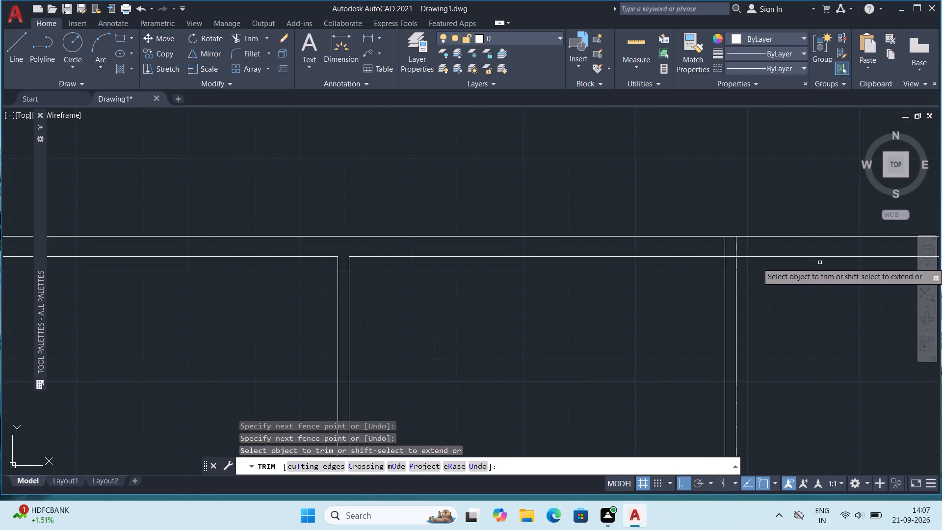
pyautogui.scroll(2, 817, 260)
pyautogui.moveTo(533, 210); pyautogui.dragTo(674, 215)
pyautogui.moveTo(603, 239); pyautogui.dragTo(594, 269)
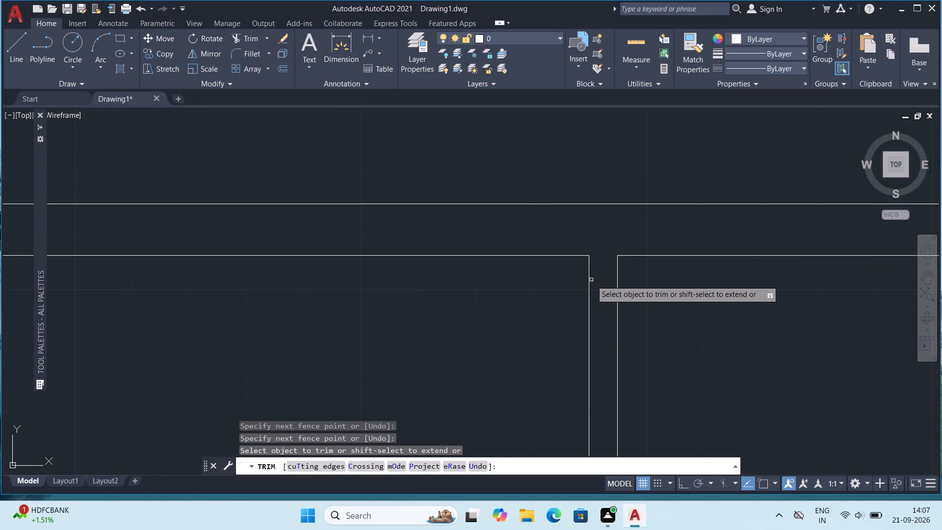
# Trim the overlapping inner wall lines at the northeast corner of the outer walls.
pyautogui.scroll(-3, 603, 264)
pyautogui.moveTo(816, 243); pyautogui.dragTo(635, 228, button='middle')
pyautogui.scroll(4, 602, 229)
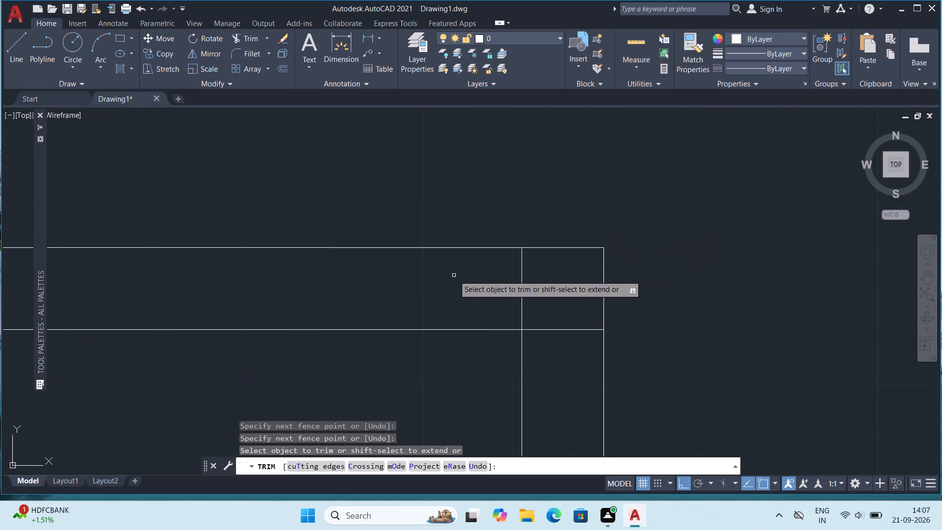
pyautogui.moveTo(458, 266); pyautogui.dragTo(558, 363)
# Trim away the left vertical partition between the lowest horizontal partition and the south outer wall.
pyautogui.scroll(-5, 571, 344)
pyautogui.scroll(-1, 530, 383)
pyautogui.moveTo(518, 381); pyautogui.dragTo(546, 308, button='middle')
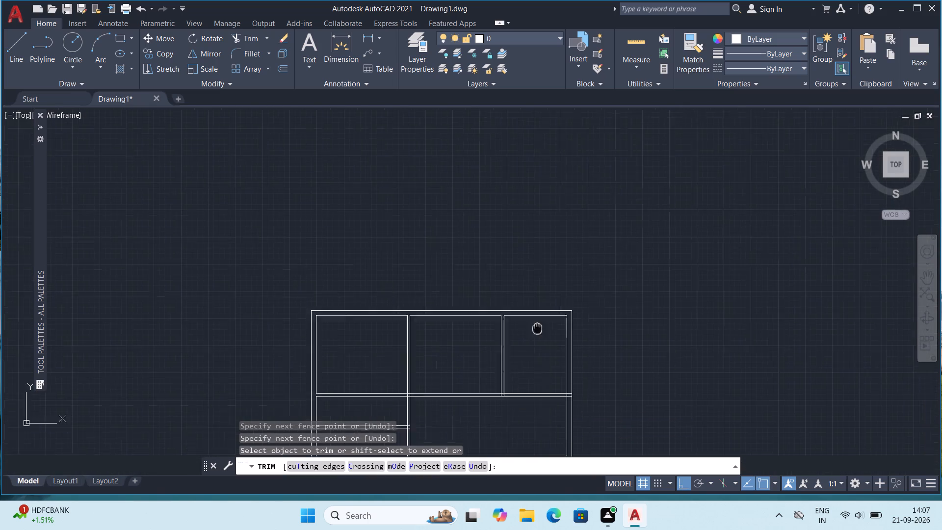
pyautogui.moveTo(546, 308); pyautogui.dragTo(610, 167, button='middle')
pyautogui.moveTo(597, 257); pyautogui.dragTo(597, 295, button='middle')
pyautogui.moveTo(590, 293); pyautogui.dragTo(590, 286, button='middle')
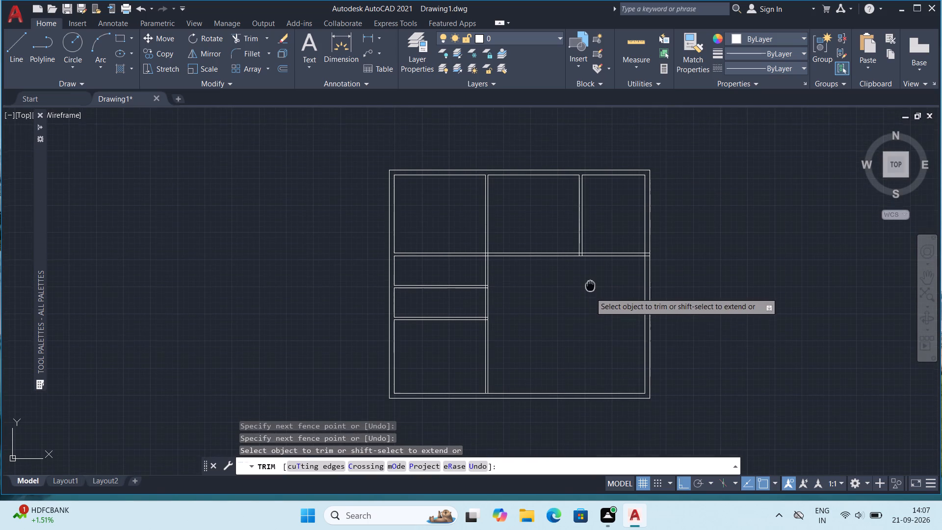
pyautogui.moveTo(590, 286); pyautogui.dragTo(590, 283, button='middle')
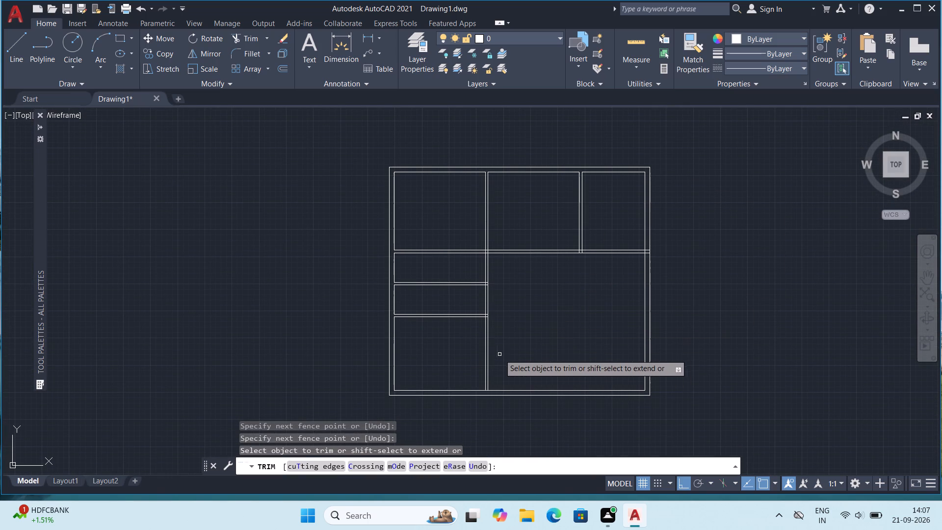
pyautogui.moveTo(443, 342); pyautogui.dragTo(554, 352)
pyautogui.scroll(1, 594, 293)
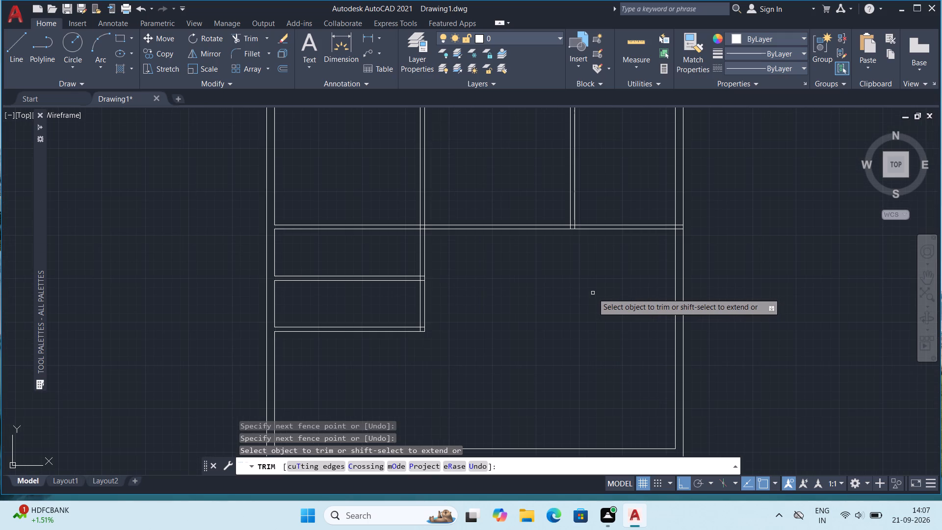
# End the Trim command and undo the whole last round of trims, back to the full grid of wall lines.
pyautogui.scroll(-1, 593, 293)
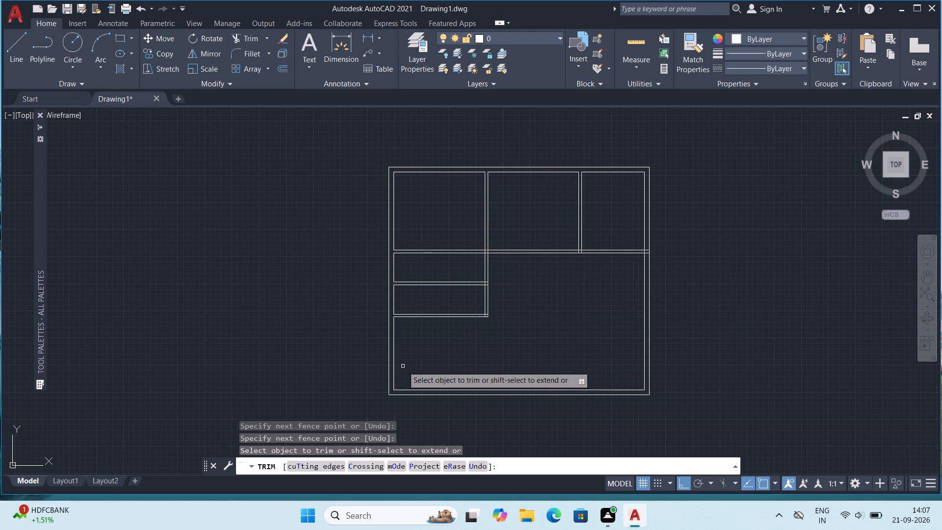
pyautogui.moveTo(403, 364); pyautogui.dragTo(413, 326, button='middle')
pyautogui.press('Escape')
pyautogui.scroll(2, 466, 302)
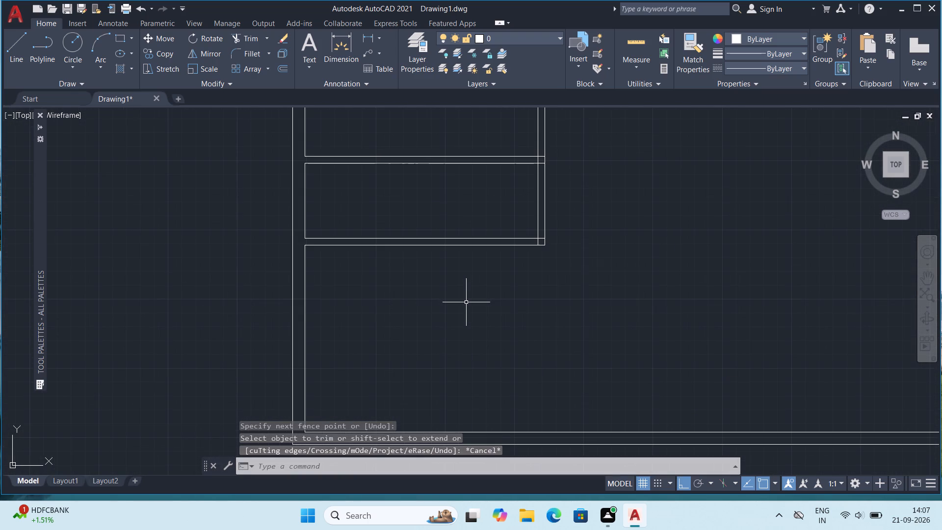
pyautogui.hotkey('ctrl', 'z')
pyautogui.hotkey('ctrl', 'z')
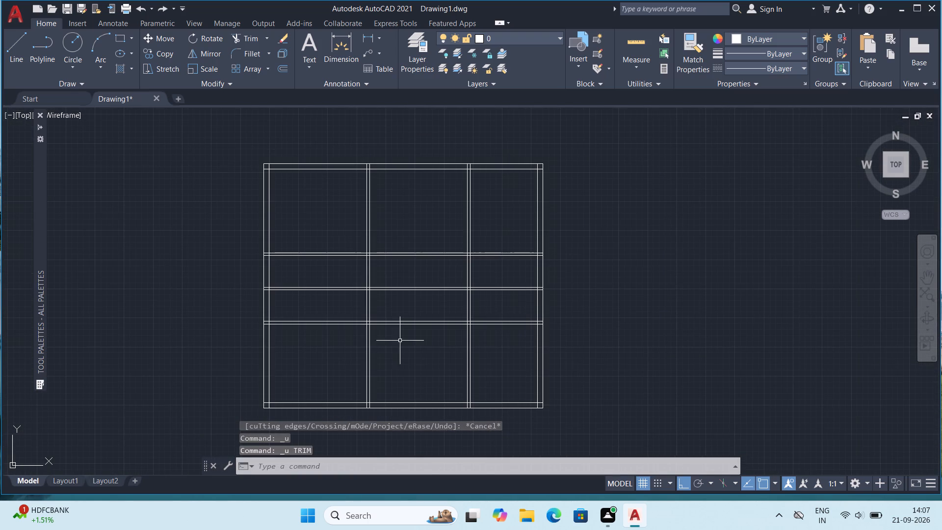
# Dismiss the Windows Security notification about virus protection.
pyautogui.moveTo(397, 342); pyautogui.dragTo(436, 311, button='middle')
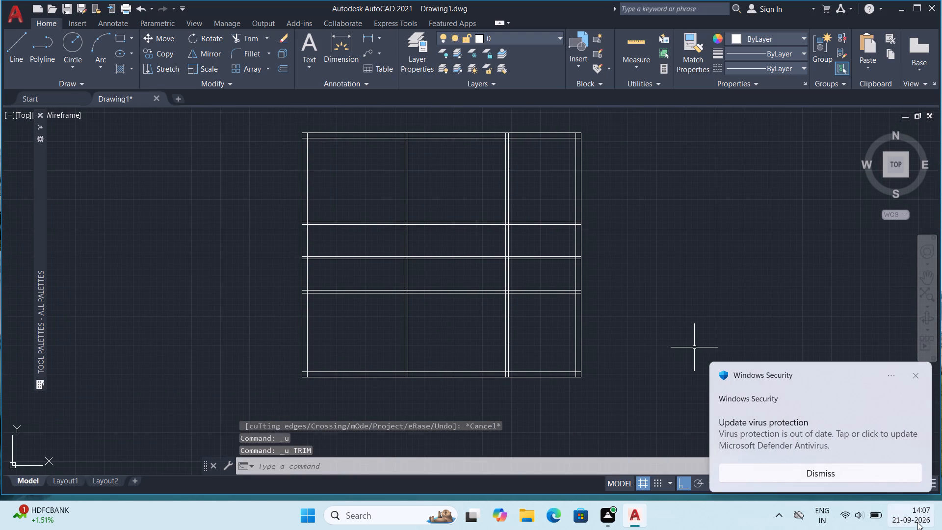
pyautogui.click(883, 472)
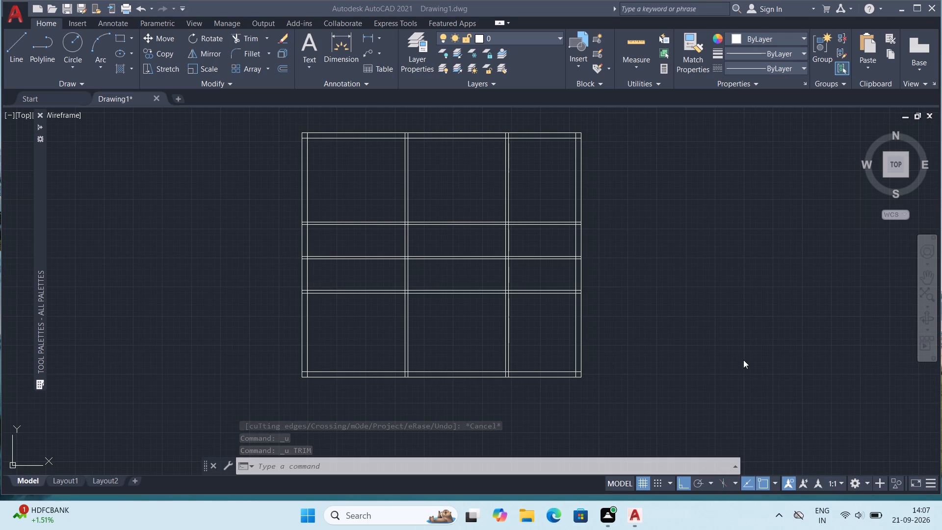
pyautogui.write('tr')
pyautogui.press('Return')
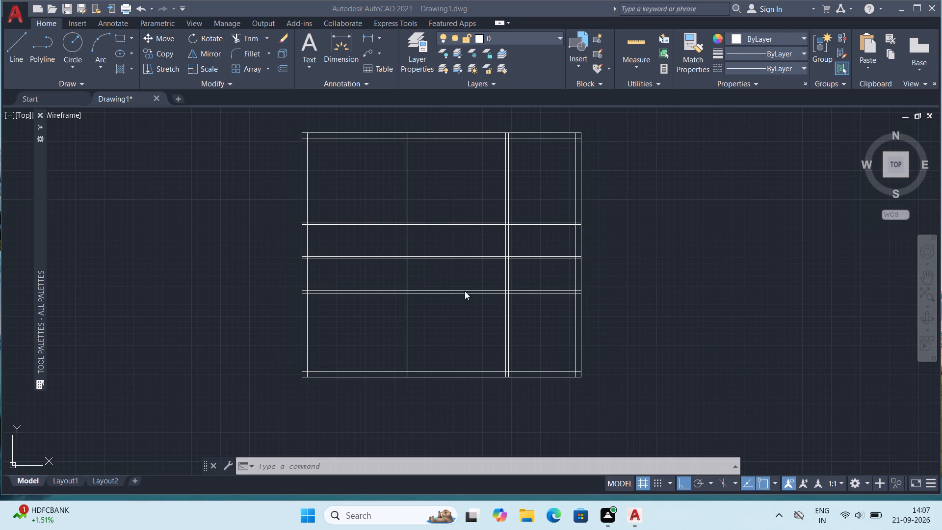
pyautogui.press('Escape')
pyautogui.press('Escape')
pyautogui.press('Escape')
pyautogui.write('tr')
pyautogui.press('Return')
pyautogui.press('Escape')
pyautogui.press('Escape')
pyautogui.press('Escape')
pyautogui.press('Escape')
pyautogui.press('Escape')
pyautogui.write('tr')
# Trim away the two lower horizontal partitions between the left vertical partition and the east outer wall.
pyautogui.click(327, 463)
pyautogui.press('t')
pyautogui.press('r')
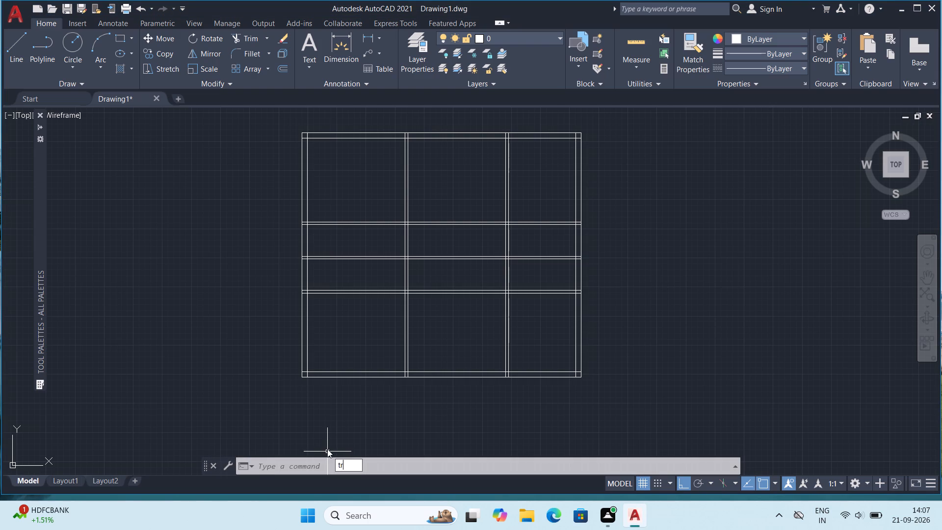
pyautogui.press('Return')
pyautogui.moveTo(441, 243); pyautogui.dragTo(439, 311)
pyautogui.moveTo(534, 241); pyautogui.dragTo(556, 332)
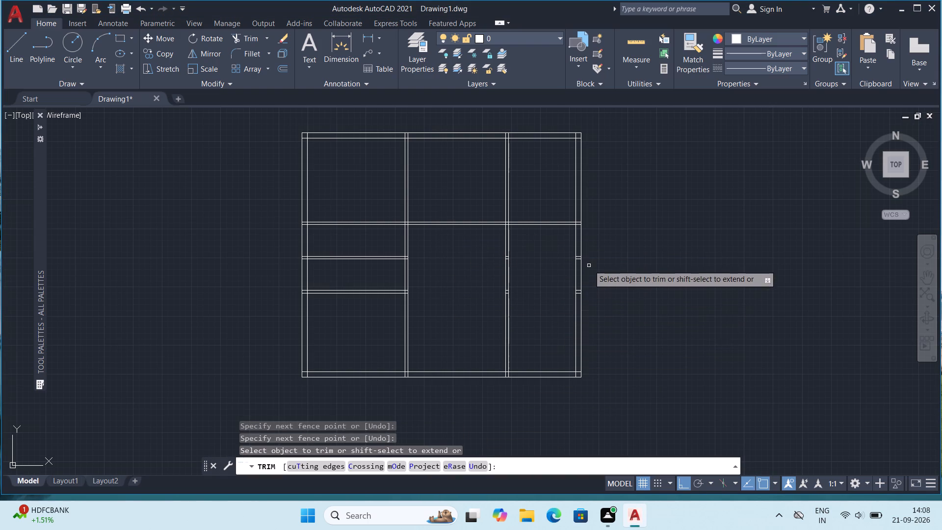
# Trim away the right vertical partition between the upper horizontal partition and the south outer wall.
pyautogui.moveTo(452, 254); pyautogui.dragTo(533, 254)
pyautogui.moveTo(475, 280); pyautogui.dragTo(531, 266)
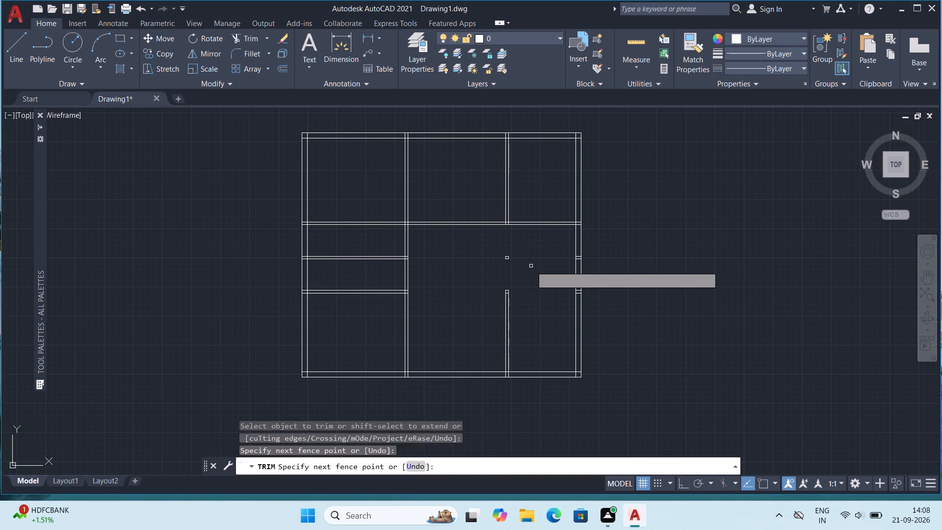
pyautogui.moveTo(486, 309); pyautogui.dragTo(523, 310)
# Clear the leftover small squares where the two lower horizontal partitions crossed the right vertical partition.
pyautogui.scroll(3, 481, 245)
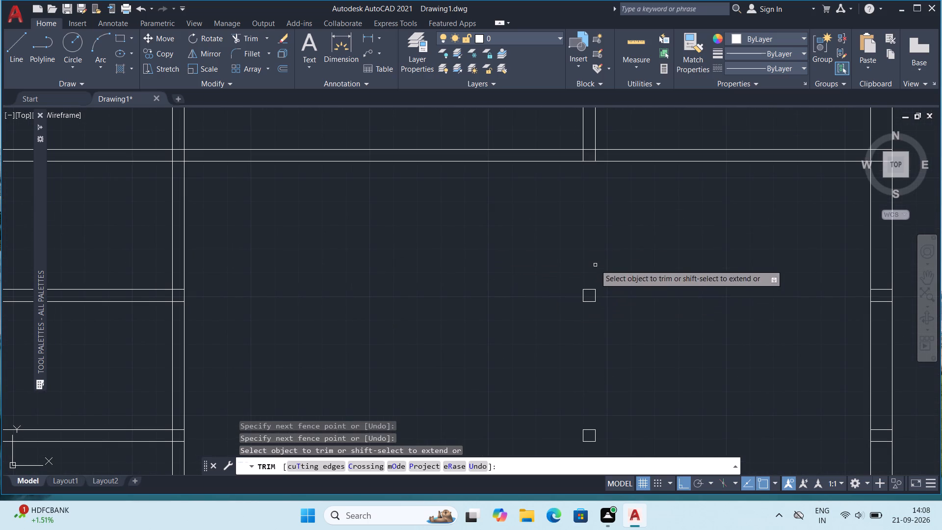
pyautogui.moveTo(594, 272); pyautogui.dragTo(592, 345)
pyautogui.moveTo(563, 298); pyautogui.dragTo(626, 288)
pyautogui.scroll(-3, 632, 291)
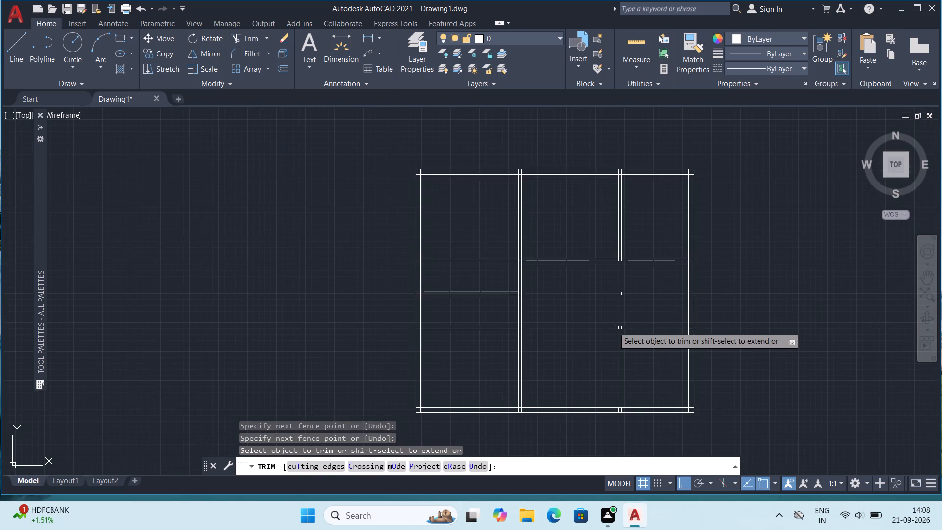
pyautogui.scroll(2, 613, 327)
pyautogui.scroll(2, 635, 371)
pyautogui.moveTo(555, 253); pyautogui.dragTo(664, 263)
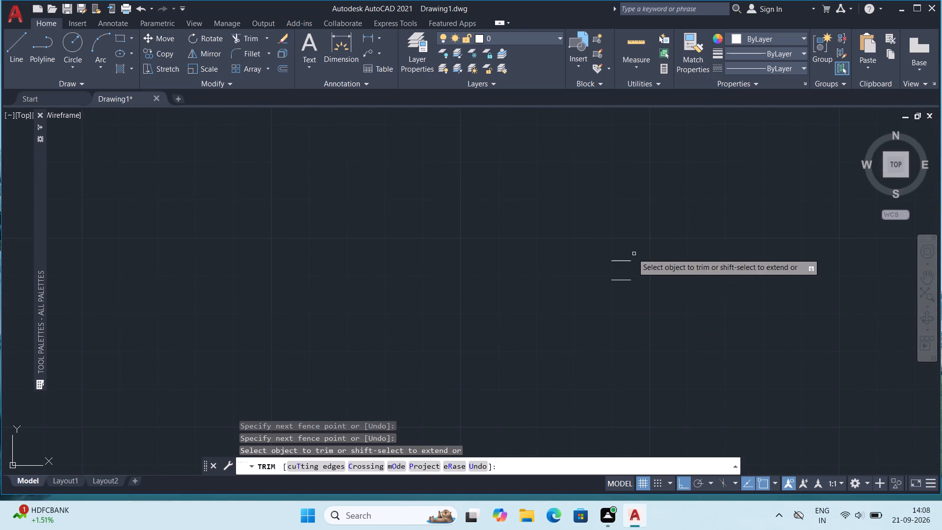
pyautogui.moveTo(615, 246); pyautogui.dragTo(630, 317)
pyautogui.moveTo(630, 204); pyautogui.dragTo(630, 415, button='middle')
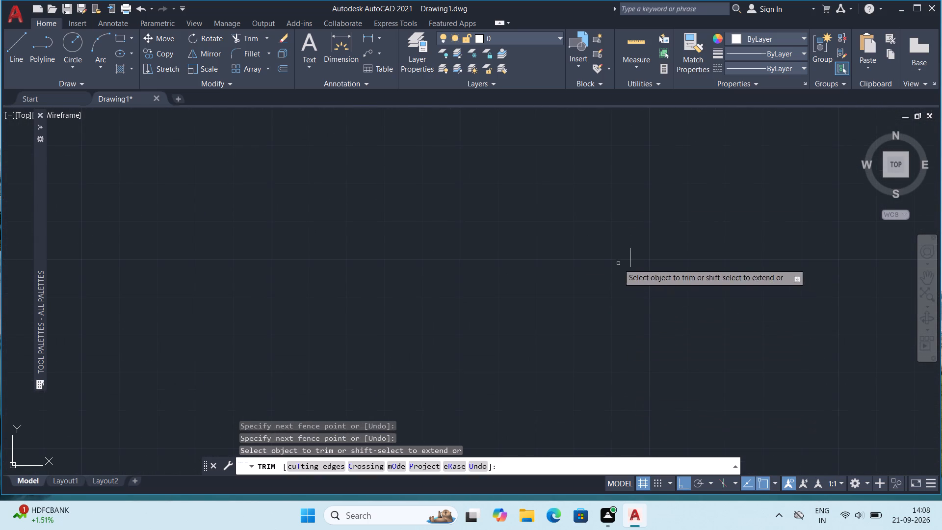
pyautogui.moveTo(608, 260); pyautogui.dragTo(671, 244)
# Trim the leftover ends of the two lower horizontal partitions inside the east outer wall.
pyautogui.scroll(-4, 690, 241)
pyautogui.scroll(3, 747, 237)
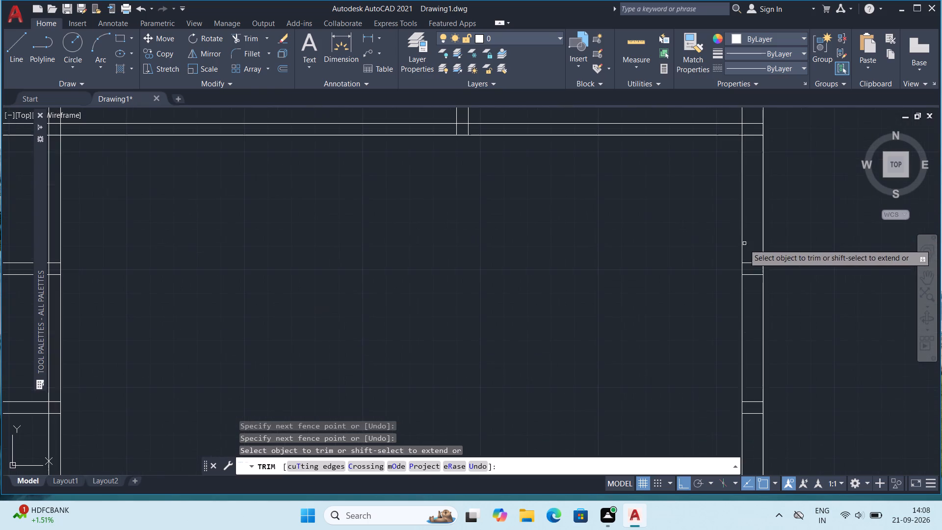
pyautogui.moveTo(739, 348); pyautogui.dragTo(709, 265, button='middle')
pyautogui.scroll(1, 733, 323)
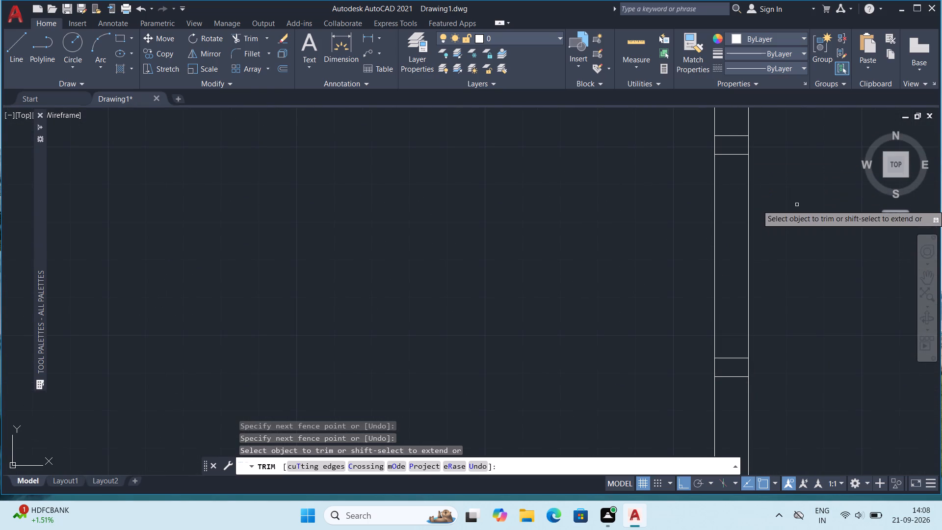
pyautogui.scroll(1, 732, 142)
pyautogui.moveTo(717, 111); pyautogui.dragTo(724, 252)
pyautogui.scroll(-3, 726, 248)
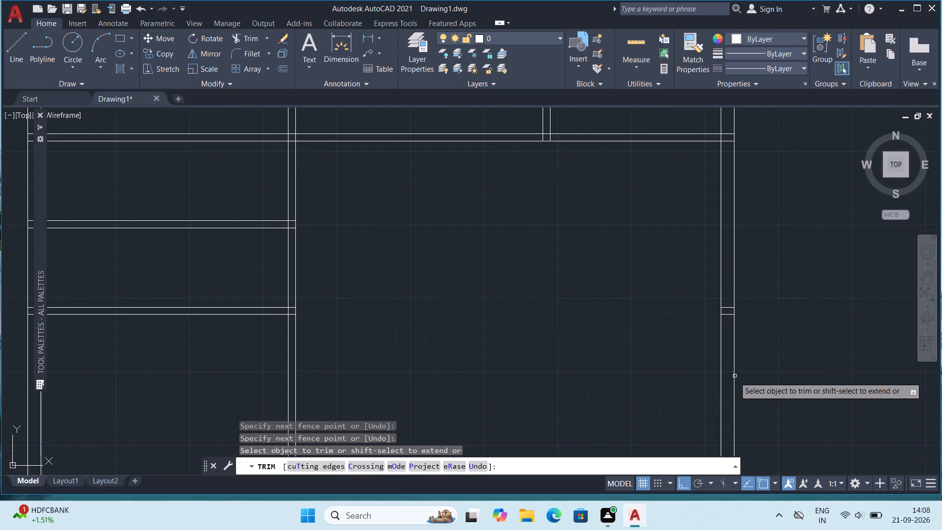
pyautogui.moveTo(737, 378); pyautogui.dragTo(732, 241, button='middle')
pyautogui.scroll(2, 708, 146)
pyautogui.scroll(1, 751, 218)
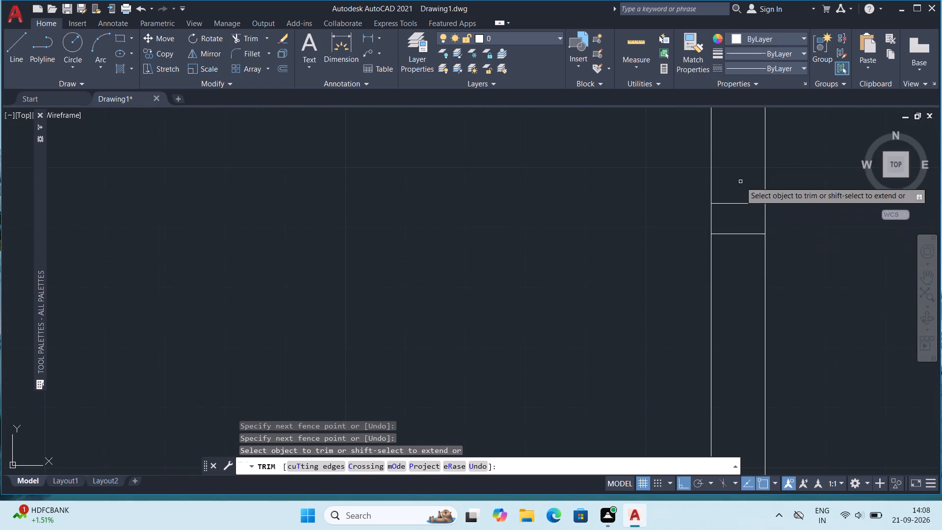
pyautogui.moveTo(737, 165); pyautogui.dragTo(733, 332)
# Trim the overlapping inner wall lines at the southeast corner of the outer walls.
pyautogui.scroll(-4, 733, 324)
pyautogui.moveTo(766, 429); pyautogui.dragTo(763, 207, button='middle')
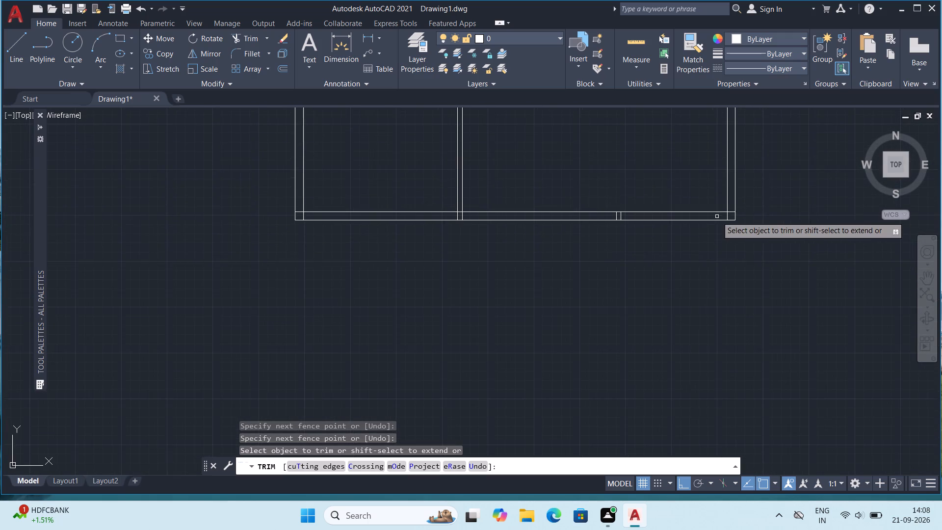
pyautogui.scroll(5, 717, 216)
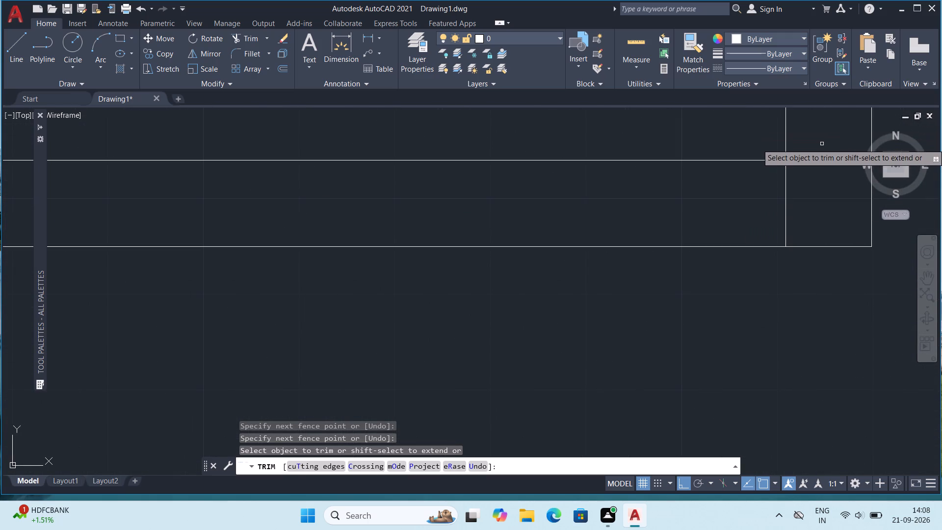
pyautogui.moveTo(822, 143); pyautogui.dragTo(724, 216)
# Trim the leftover ends of the right vertical partition inside the south outer wall.
pyautogui.scroll(-4, 671, 208)
pyautogui.moveTo(448, 243); pyautogui.dragTo(598, 315, button='middle')
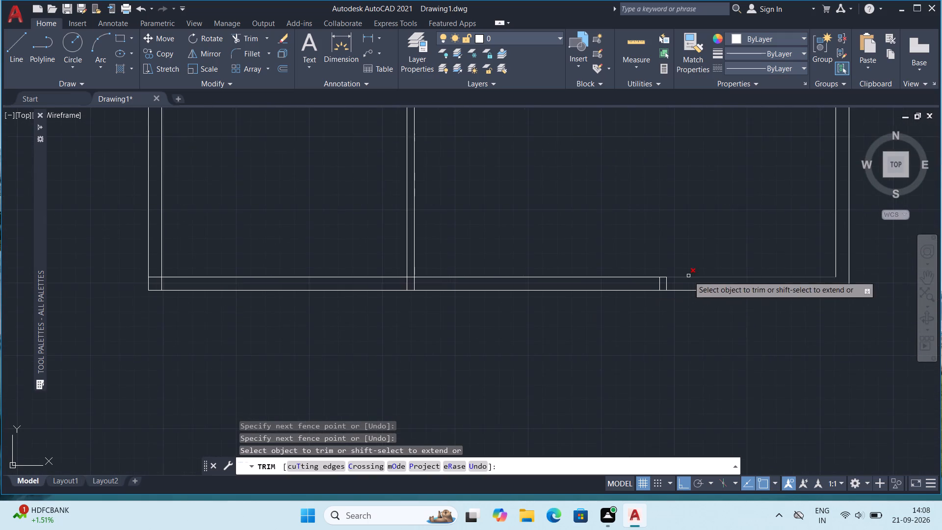
pyautogui.scroll(2, 689, 276)
pyautogui.moveTo(538, 295); pyautogui.dragTo(696, 306)
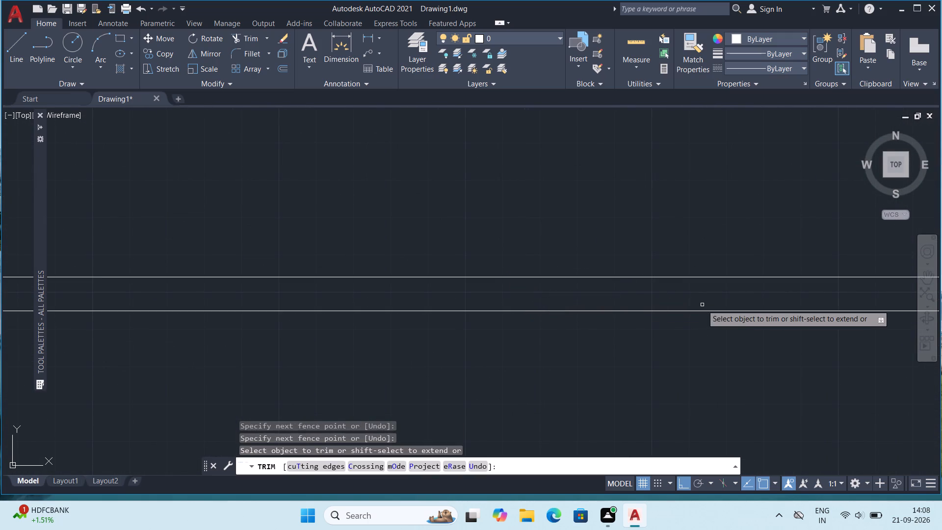
# Trim the left vertical partition's ends inside the south outer wall and the inner wall line crossing that junction.
pyautogui.scroll(-3, 702, 304)
pyautogui.moveTo(392, 318); pyautogui.dragTo(631, 329, button='middle')
pyautogui.scroll(3, 737, 331)
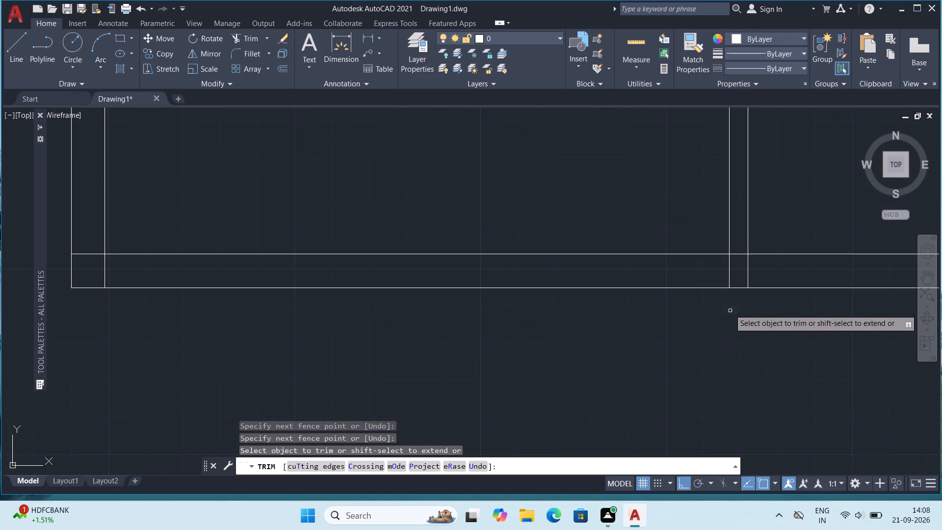
pyautogui.scroll(2, 740, 274)
pyautogui.moveTo(727, 195); pyautogui.dragTo(715, 277)
pyautogui.moveTo(783, 282); pyautogui.dragTo(803, 283)
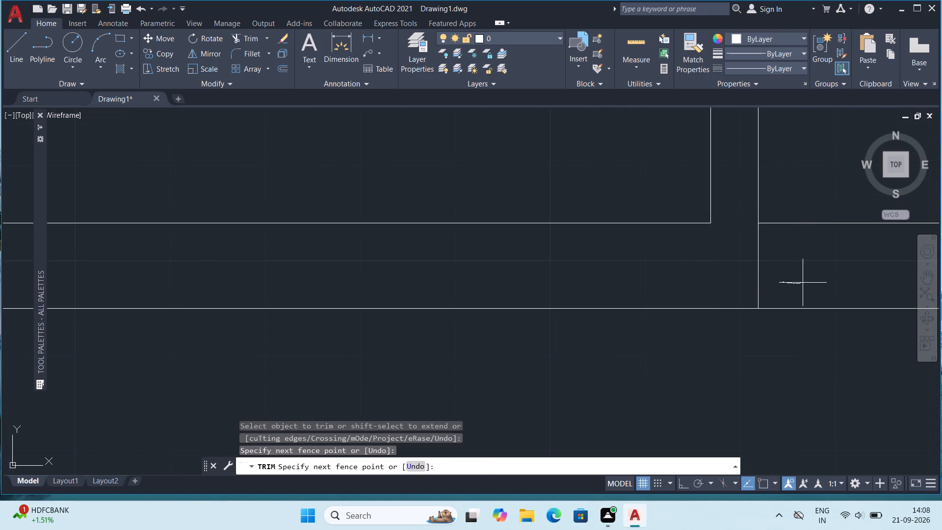
pyautogui.moveTo(803, 283); pyautogui.dragTo(799, 278)
pyautogui.moveTo(755, 264); pyautogui.dragTo(701, 264)
pyautogui.moveTo(730, 265); pyautogui.dragTo(800, 267)
# Trim the overlapping inner wall lines at the southwest corner of the outer walls.
pyautogui.scroll(-3, 805, 266)
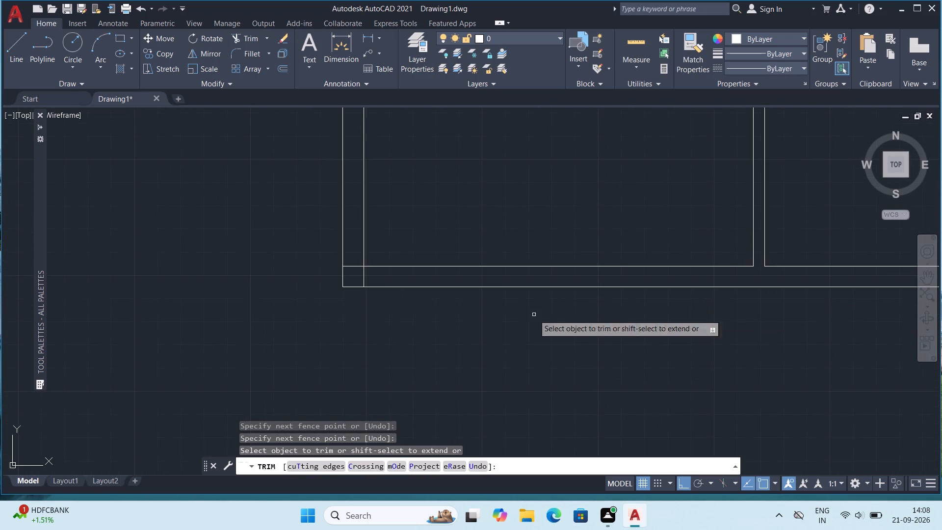
pyautogui.scroll(-1, 256, 283)
pyautogui.scroll(5, 319, 285)
pyautogui.moveTo(272, 123); pyautogui.dragTo(351, 193)
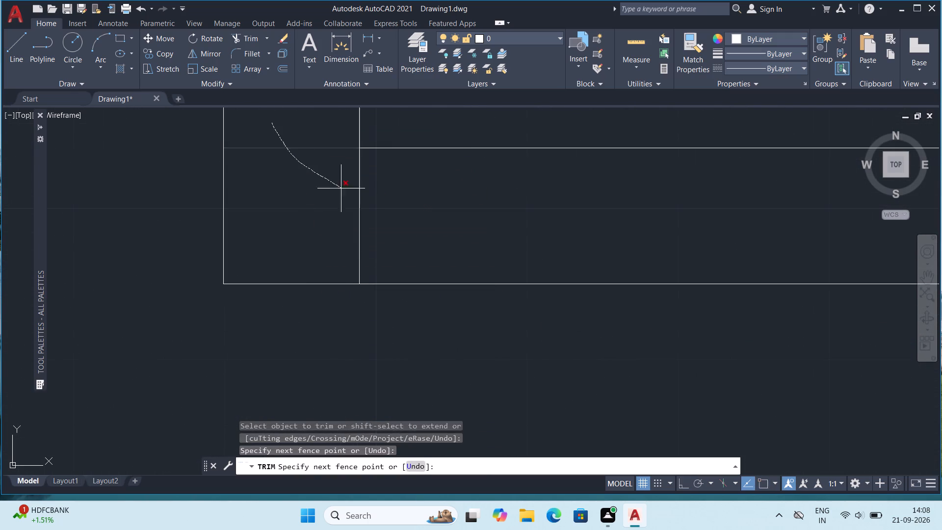
pyautogui.moveTo(351, 193); pyautogui.dragTo(445, 219)
# Trim the upper horizontal partition's ends inside the east outer wall and the inner wall line crossing that junction.
pyautogui.scroll(-5, 445, 219)
pyautogui.scroll(-3, 460, 280)
pyautogui.scroll(1, 600, 231)
pyautogui.moveTo(600, 229); pyautogui.dragTo(581, 312, button='middle')
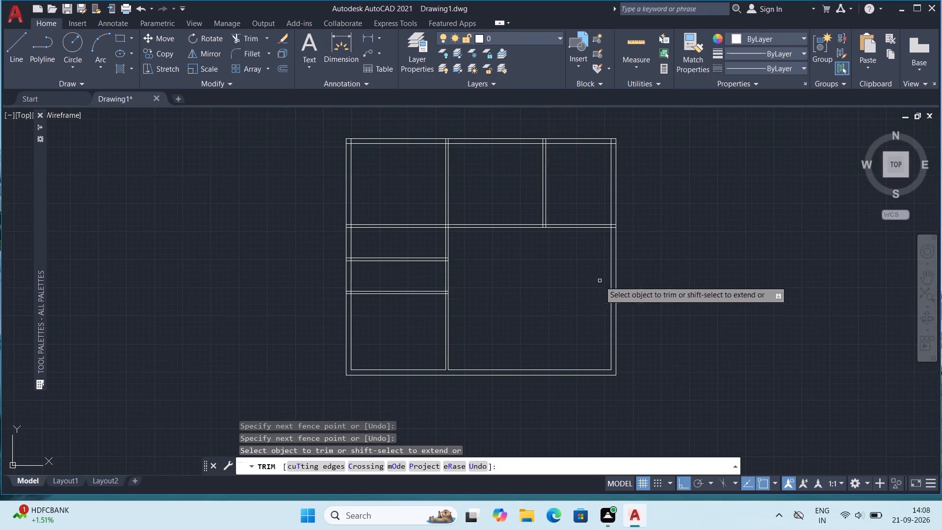
pyautogui.scroll(4, 623, 237)
pyautogui.moveTo(533, 177); pyautogui.dragTo(533, 326, button='middle')
pyautogui.scroll(4, 566, 336)
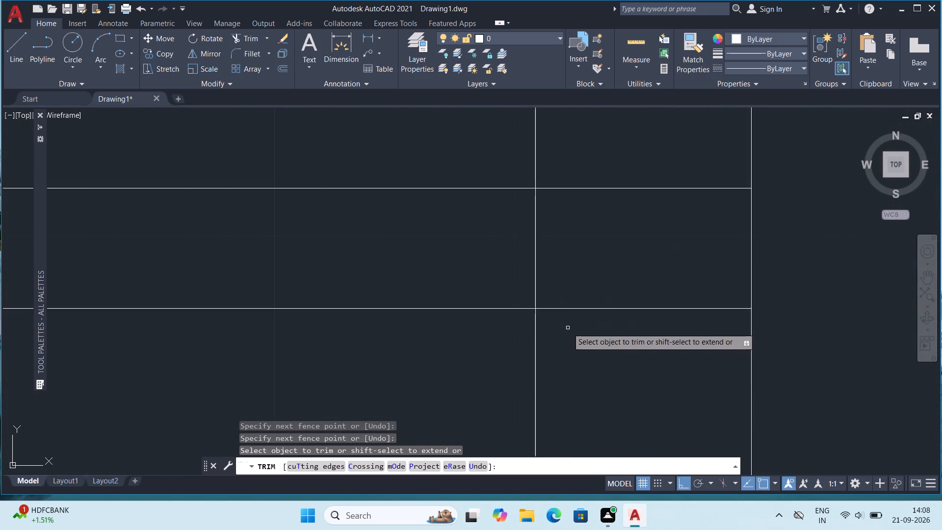
pyautogui.moveTo(573, 361); pyautogui.dragTo(611, 172)
pyautogui.moveTo(601, 195); pyautogui.dragTo(463, 234)
pyautogui.scroll(-4, 471, 217)
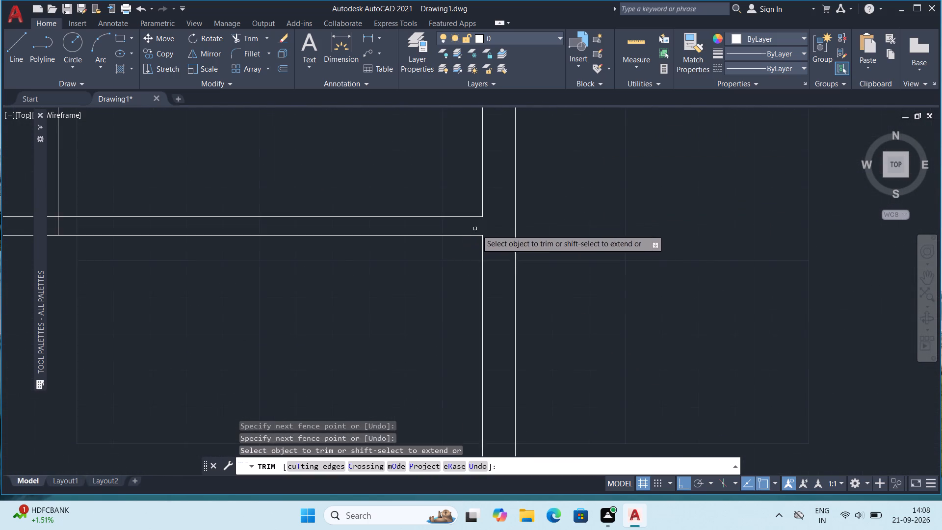
# Trim the overlapping inner wall lines at the northeast corner of the outer walls.
pyautogui.scroll(-3, 532, 251)
pyautogui.moveTo(600, 198); pyautogui.dragTo(634, 420, button='middle')
pyautogui.scroll(4, 561, 321)
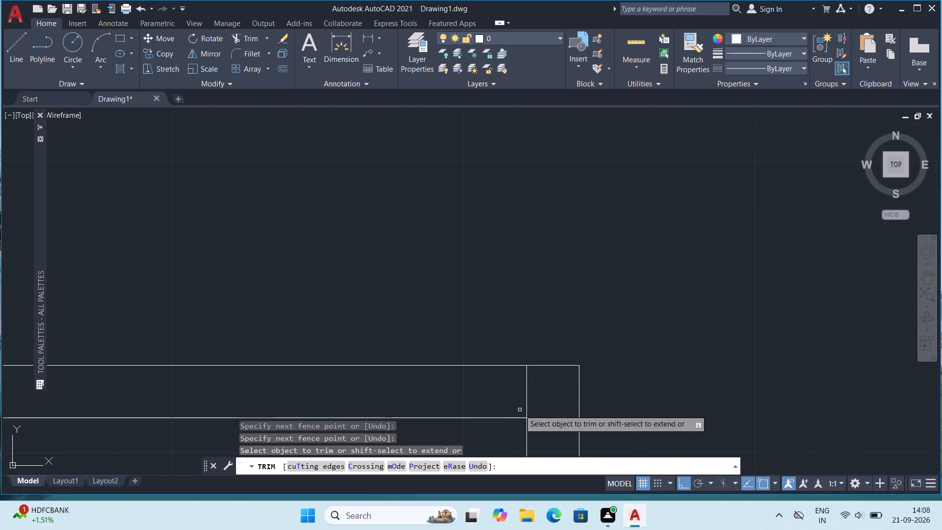
pyautogui.moveTo(520, 405); pyautogui.dragTo(545, 320, button='middle')
pyautogui.scroll(1, 529, 310)
pyautogui.moveTo(550, 307); pyautogui.dragTo(631, 404)
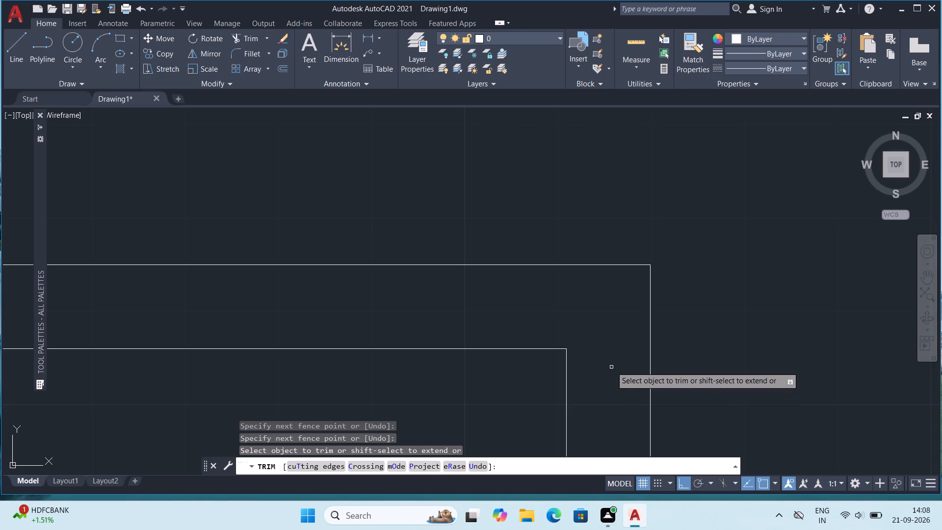
# Trim the right vertical partition's ends inside the north outer wall and the inner wall line crossing that junction.
pyautogui.scroll(-4, 611, 355)
pyautogui.moveTo(332, 342); pyautogui.dragTo(584, 287, button='middle')
pyautogui.scroll(3, 699, 285)
pyautogui.scroll(2, 673, 321)
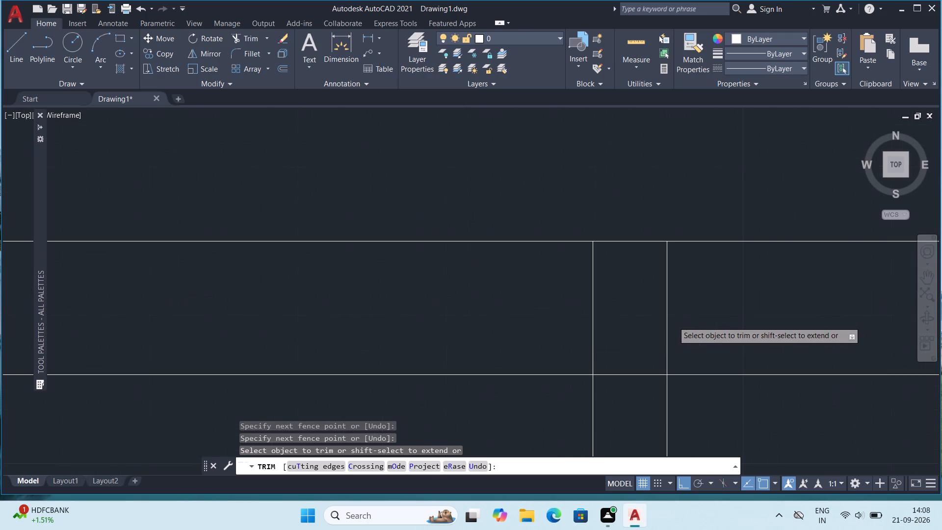
pyautogui.moveTo(500, 334); pyautogui.dragTo(665, 331)
pyautogui.moveTo(619, 312); pyautogui.dragTo(686, 323)
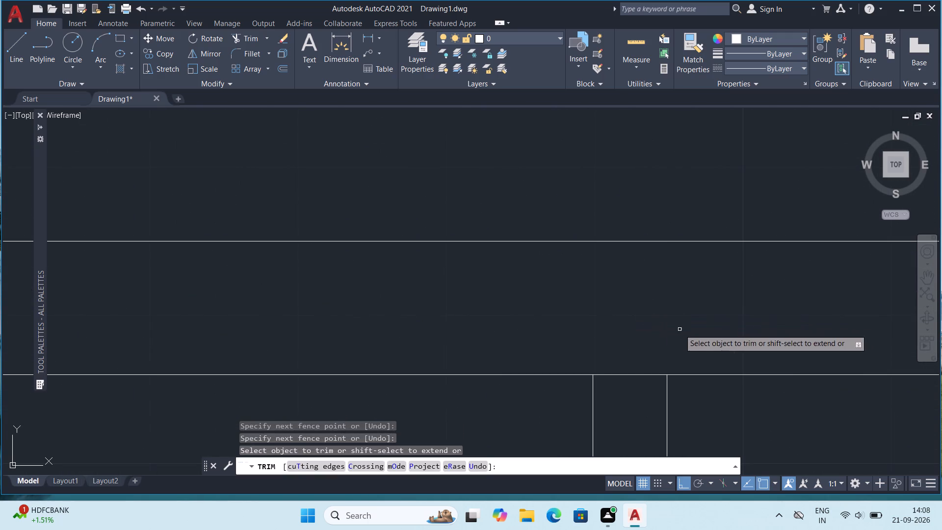
pyautogui.moveTo(614, 346); pyautogui.dragTo(618, 394)
# Trim the left vertical partition's ends inside the north outer wall and the inner wall line crossing that junction.
pyautogui.scroll(-4, 622, 390)
pyautogui.moveTo(266, 353); pyautogui.dragTo(577, 200, button='middle')
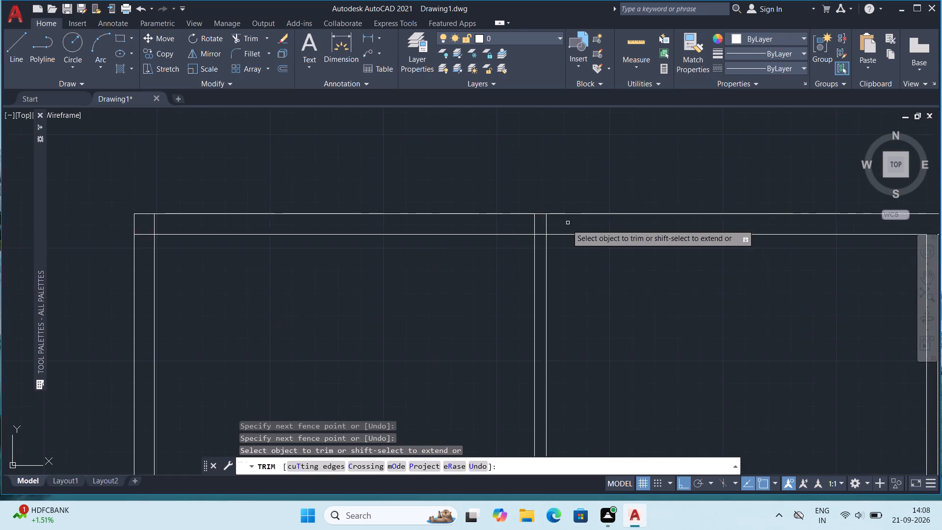
pyautogui.scroll(4, 563, 229)
pyautogui.moveTo(329, 206); pyautogui.dragTo(409, 233, button='middle')
pyautogui.moveTo(361, 218); pyautogui.dragTo(610, 246)
pyautogui.moveTo(474, 215); pyautogui.dragTo(475, 330)
# Trim the overlapping inner wall lines at the northwest corner of the outer walls.
pyautogui.scroll(-5, 488, 302)
pyautogui.moveTo(223, 310); pyautogui.dragTo(359, 255, button='middle')
pyautogui.scroll(3, 403, 229)
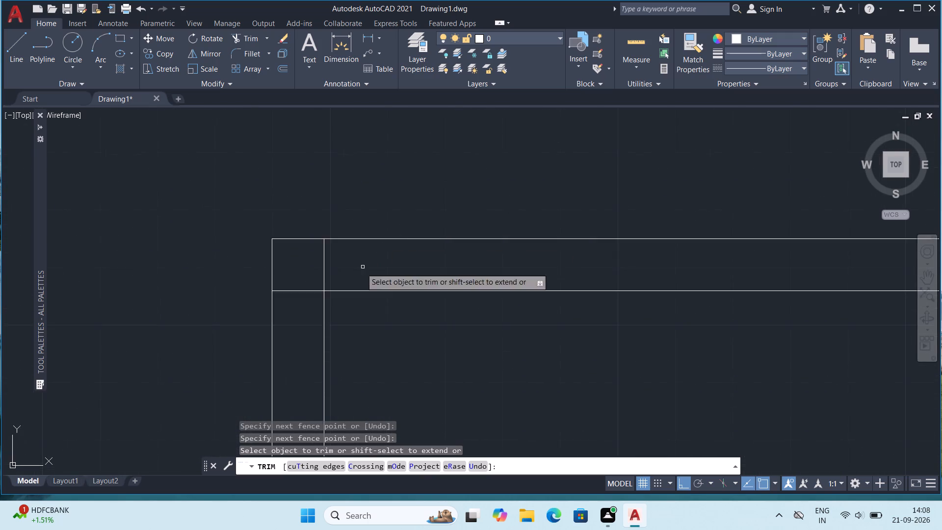
pyautogui.scroll(3, 326, 288)
pyautogui.moveTo(225, 268); pyautogui.dragTo(385, 288, button='middle')
pyautogui.moveTo(530, 207); pyautogui.dragTo(358, 366)
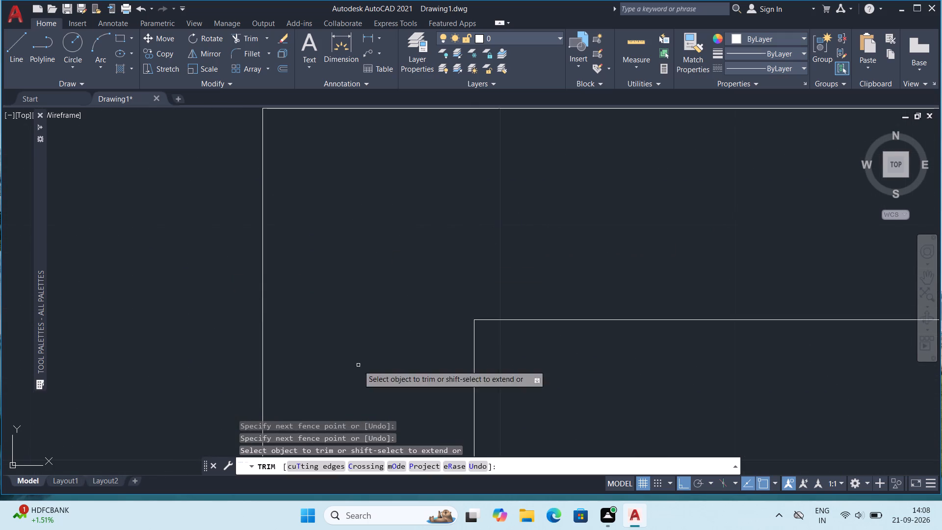
# Trim the upper horizontal partition's ends inside the west outer wall and the inner wall line crossing that junction.
pyautogui.scroll(-9, 373, 335)
pyautogui.moveTo(386, 437); pyautogui.dragTo(451, 449)
pyautogui.moveTo(485, 419); pyautogui.dragTo(451, 246, button='middle')
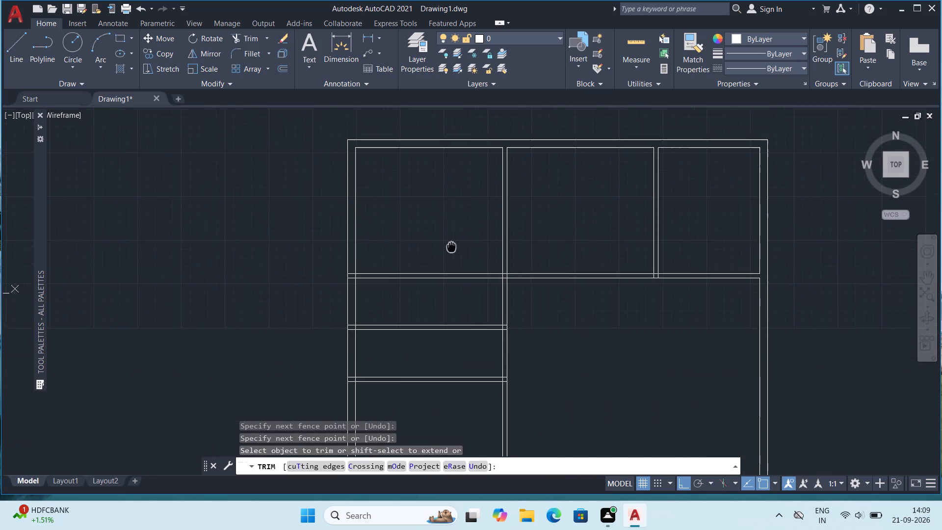
pyautogui.moveTo(451, 246); pyautogui.dragTo(451, 245, button='middle')
pyautogui.moveTo(427, 357); pyautogui.dragTo(416, 329, button='middle')
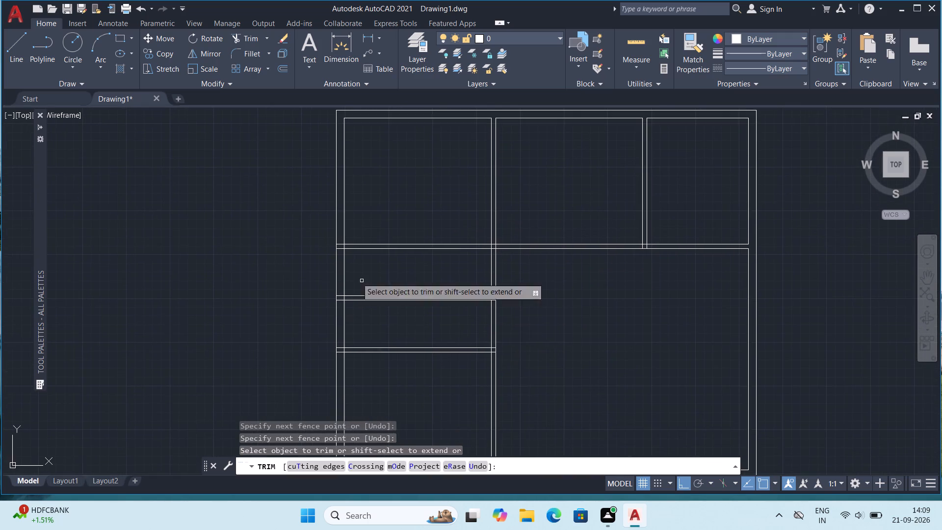
pyautogui.scroll(3, 327, 241)
pyautogui.moveTo(412, 336); pyautogui.dragTo(409, 268, button='middle')
pyautogui.moveTo(367, 160); pyautogui.dragTo(364, 212)
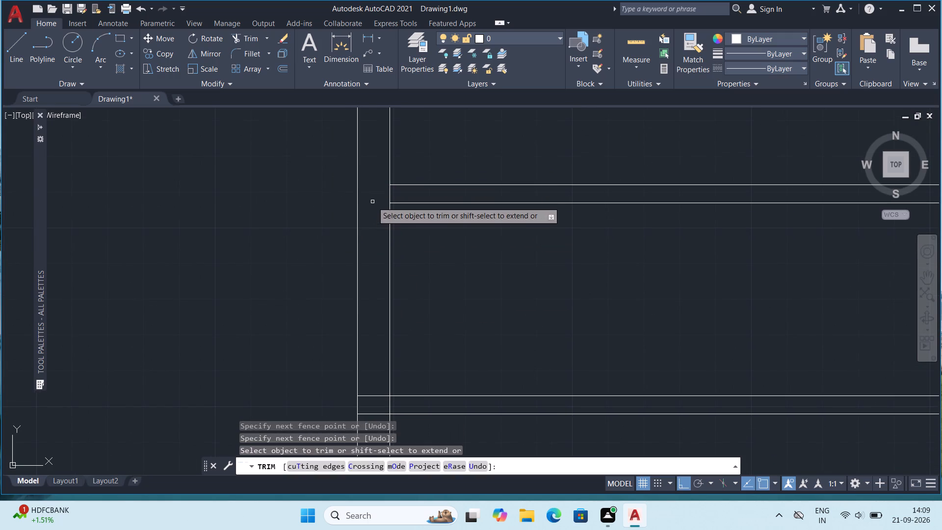
pyautogui.moveTo(373, 196); pyautogui.dragTo(391, 193)
# Trim the middle horizontal partition's ends inside the west outer wall and the inner wall line crossing that junction.
pyautogui.scroll(-3, 396, 193)
pyautogui.moveTo(442, 328); pyautogui.dragTo(436, 271, button='middle')
pyautogui.scroll(2, 395, 214)
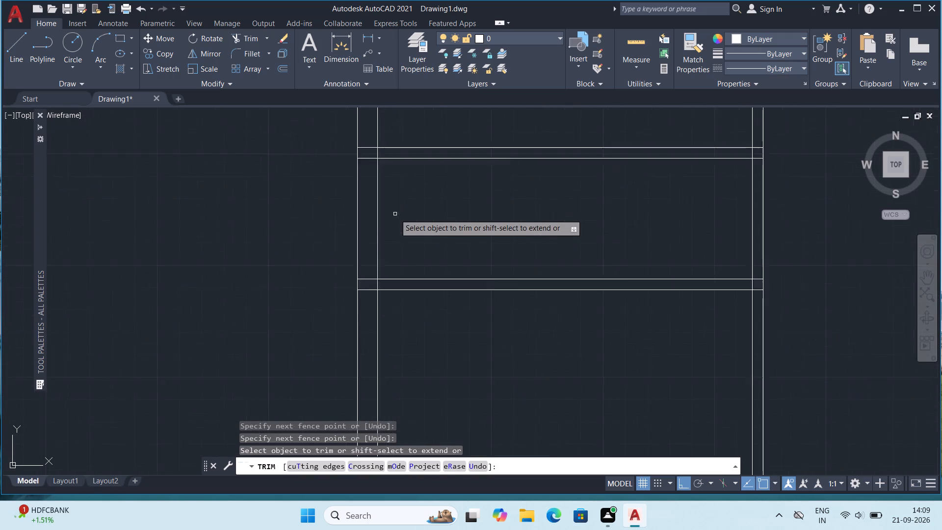
pyautogui.scroll(2, 395, 214)
pyautogui.moveTo(366, 194); pyautogui.dragTo(399, 355, button='middle')
pyautogui.moveTo(370, 192); pyautogui.dragTo(370, 258)
pyautogui.moveTo(358, 227); pyautogui.dragTo(446, 237)
# Trim the lowest horizontal partition's ends inside the west outer wall and the inner wall line crossing that junction.
pyautogui.scroll(-5, 466, 240)
pyautogui.scroll(2, 490, 342)
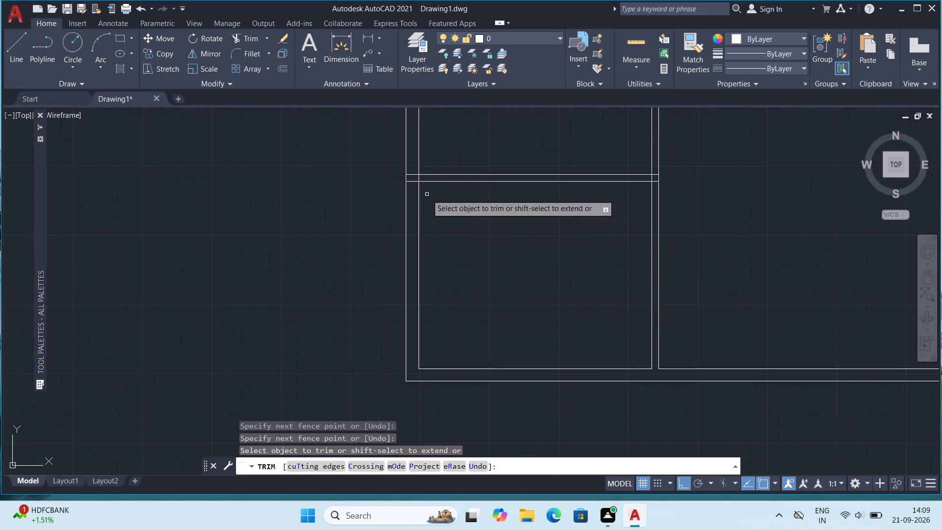
pyautogui.scroll(2, 427, 193)
pyautogui.moveTo(391, 151); pyautogui.dragTo(418, 305, button='middle')
pyautogui.scroll(3, 419, 301)
pyautogui.moveTo(414, 249); pyautogui.dragTo(417, 390)
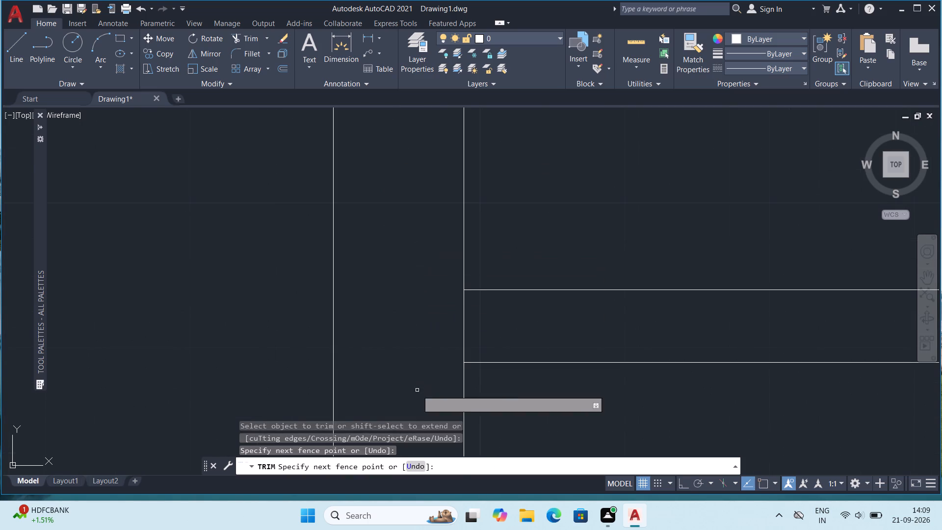
pyautogui.moveTo(414, 333); pyautogui.dragTo(497, 313)
# Trim the lowest horizontal partition's east ends inside the left vertical partition.
pyautogui.scroll(-4, 512, 310)
pyautogui.scroll(-2, 586, 282)
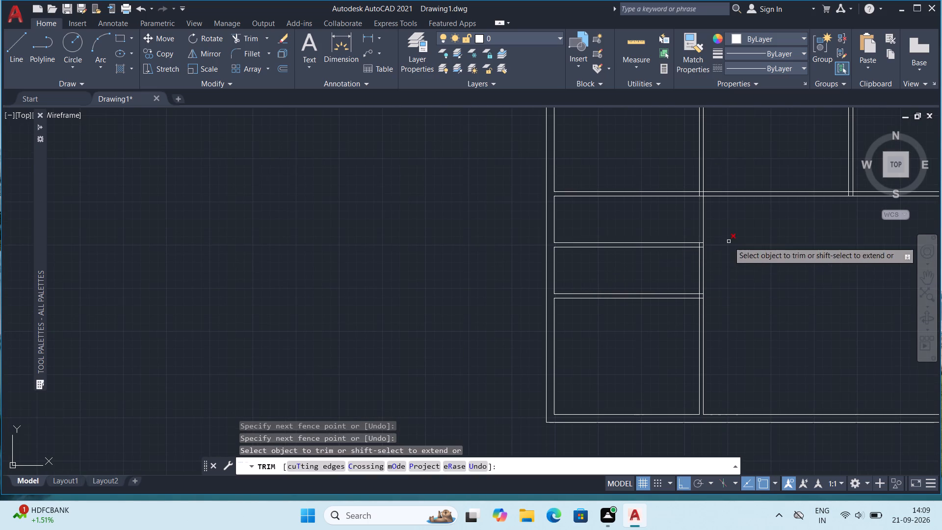
pyautogui.moveTo(673, 272); pyautogui.dragTo(520, 282, button='middle')
pyautogui.scroll(2, 576, 243)
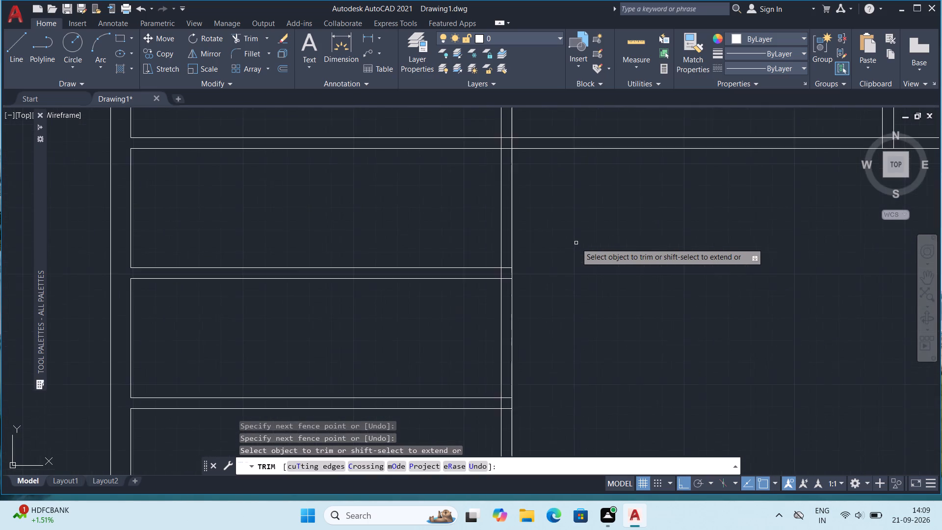
pyautogui.scroll(-3, 576, 243)
pyautogui.moveTo(665, 269); pyautogui.dragTo(567, 299, button='middle')
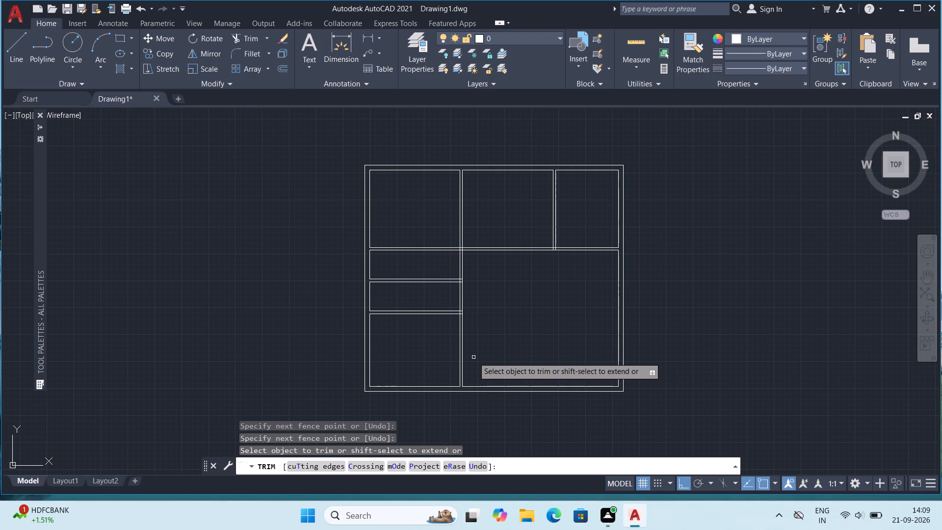
pyautogui.scroll(3, 468, 309)
pyautogui.scroll(3, 427, 334)
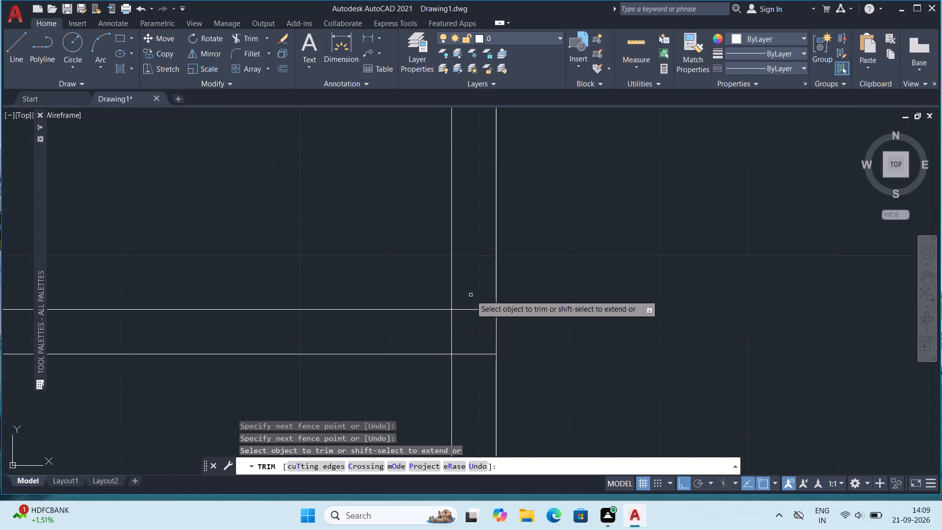
pyautogui.moveTo(471, 295); pyautogui.dragTo(462, 397)
# Trim the middle horizontal partition's east ends inside the left vertical partition and end the trimming.
pyautogui.scroll(-4, 458, 284)
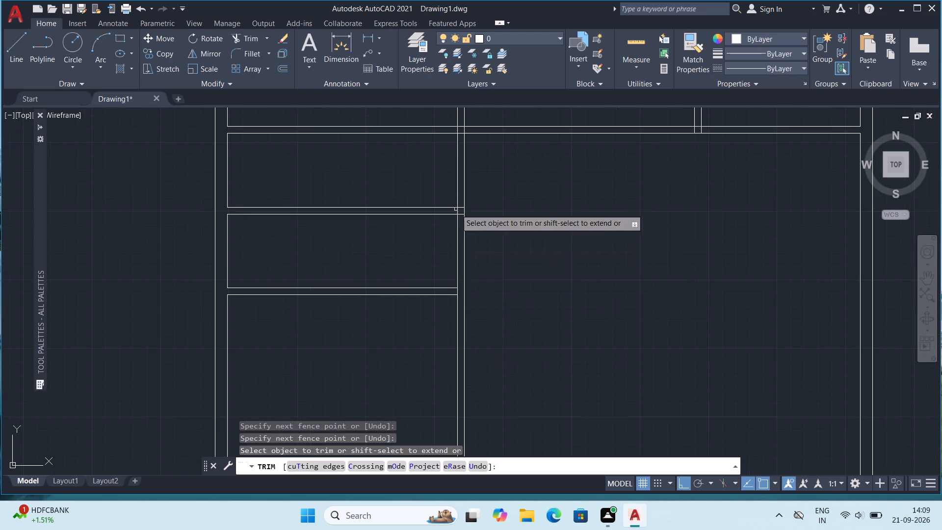
pyautogui.moveTo(456, 209); pyautogui.dragTo(439, 285, button='middle')
pyautogui.scroll(4, 440, 298)
pyautogui.moveTo(459, 161); pyautogui.dragTo(459, 290)
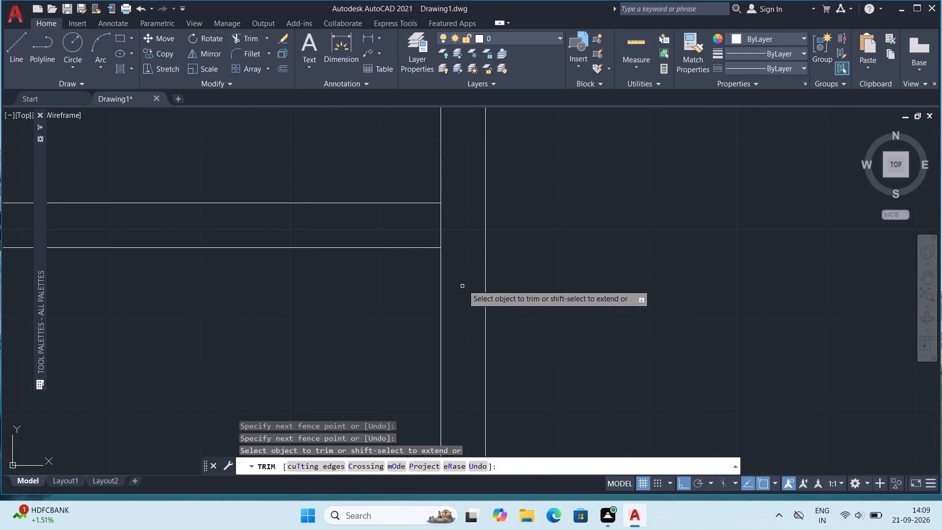
pyautogui.scroll(-5, 465, 280)
pyautogui.press('Escape')
pyautogui.press('Escape')
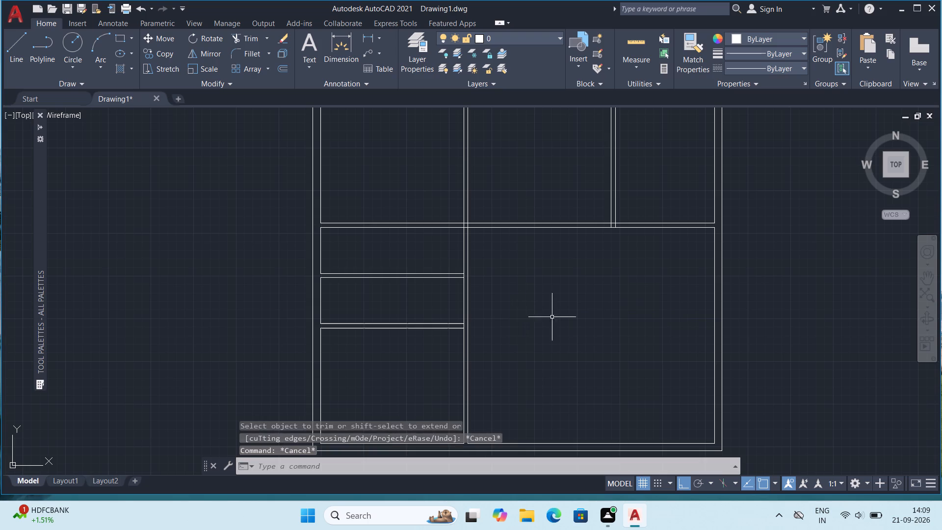
pyautogui.press('Escape')
# Trim the right vertical partition's lower ends inside the upper horizontal partition and the horizontal line crossing that junction.
pyautogui.moveTo(645, 305); pyautogui.dragTo(595, 390, button='middle')
pyautogui.scroll(1, 531, 276)
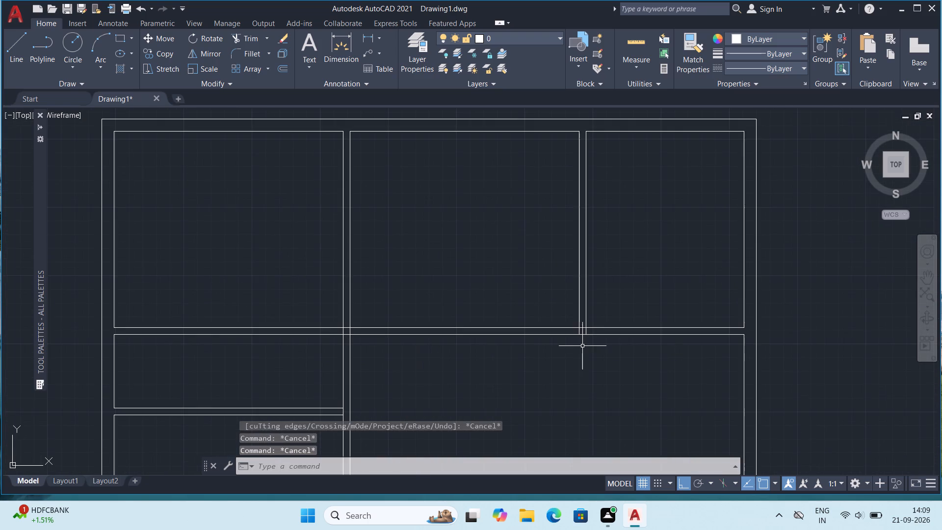
pyautogui.scroll(2, 584, 346)
pyautogui.write('tr')
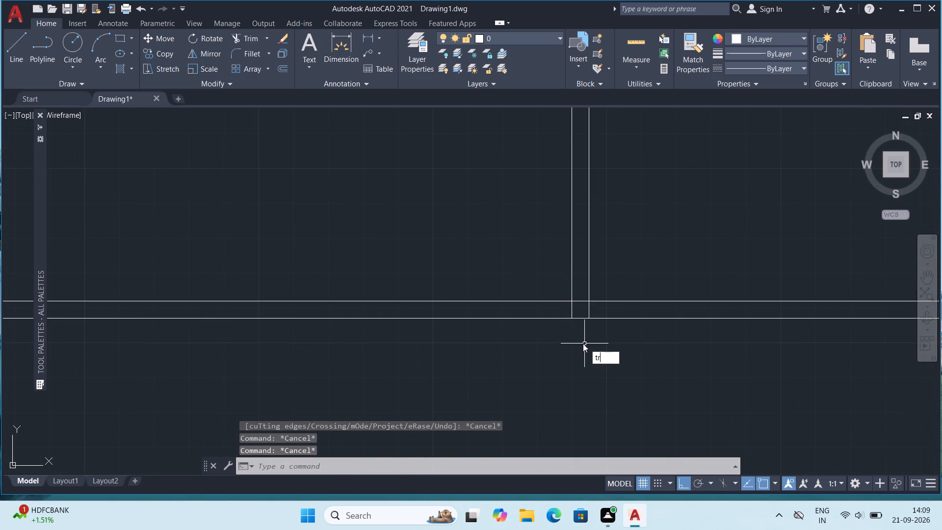
pyautogui.press('Return')
pyautogui.scroll(3, 580, 318)
pyautogui.moveTo(522, 277); pyautogui.dragTo(637, 274)
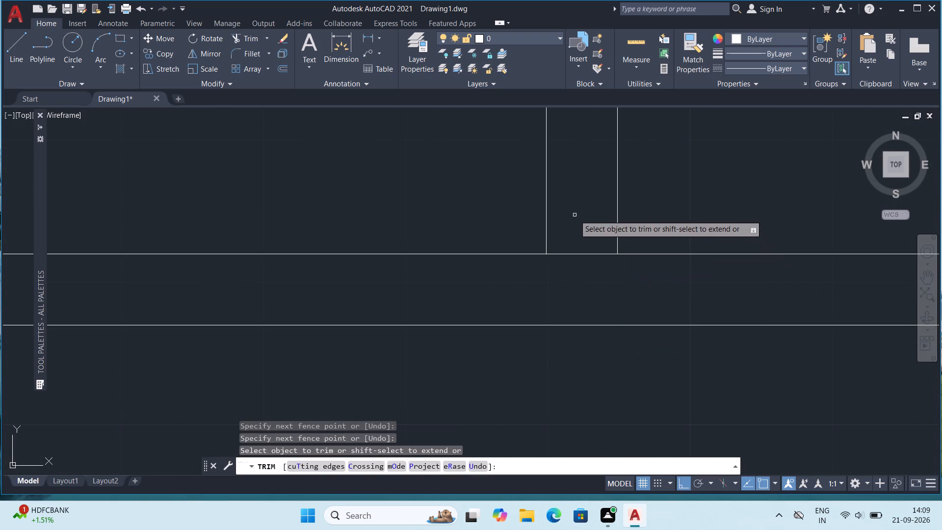
pyautogui.moveTo(575, 215); pyautogui.dragTo(582, 284)
pyautogui.scroll(-6, 584, 282)
pyautogui.scroll(3, 447, 287)
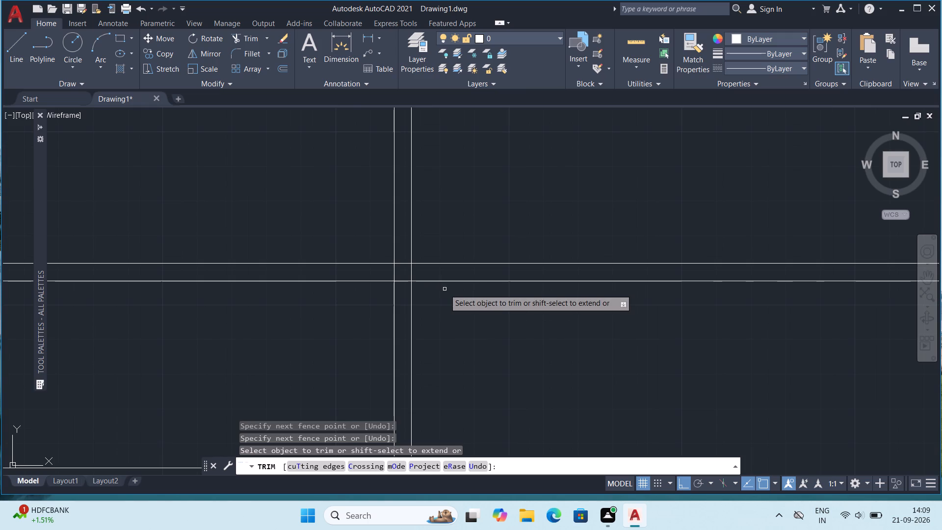
pyautogui.scroll(-2, 439, 308)
pyautogui.press('Escape')
pyautogui.press('Escape')
# Offset the west wall's inner line 7'6" eastward in both small rooms between the horizontal partitions.
pyautogui.scroll(-2, 535, 350)
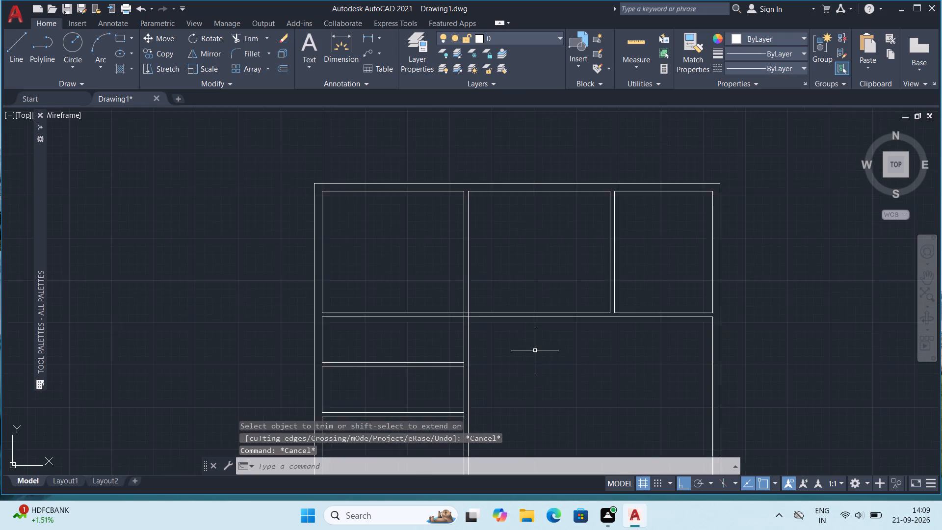
pyautogui.moveTo(533, 376); pyautogui.dragTo(531, 320, button='middle')
pyautogui.moveTo(633, 349); pyautogui.dragTo(613, 319, button='middle')
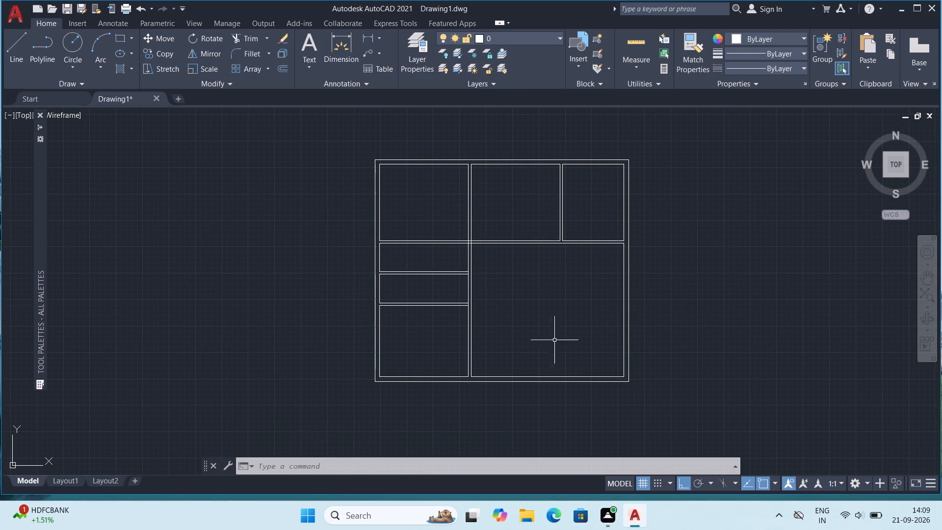
pyautogui.moveTo(493, 367); pyautogui.dragTo(490, 349, button='middle')
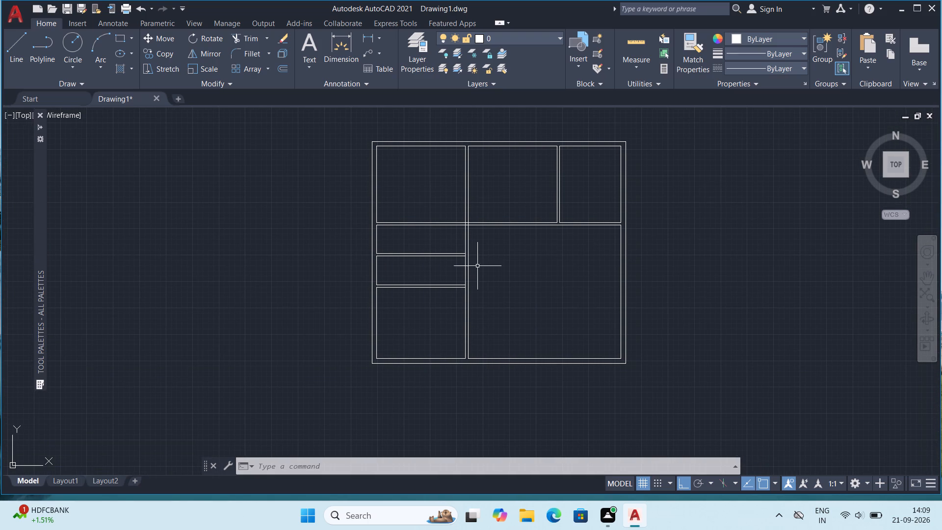
pyautogui.scroll(2, 401, 277)
pyautogui.press('o')
pyautogui.press('Return')
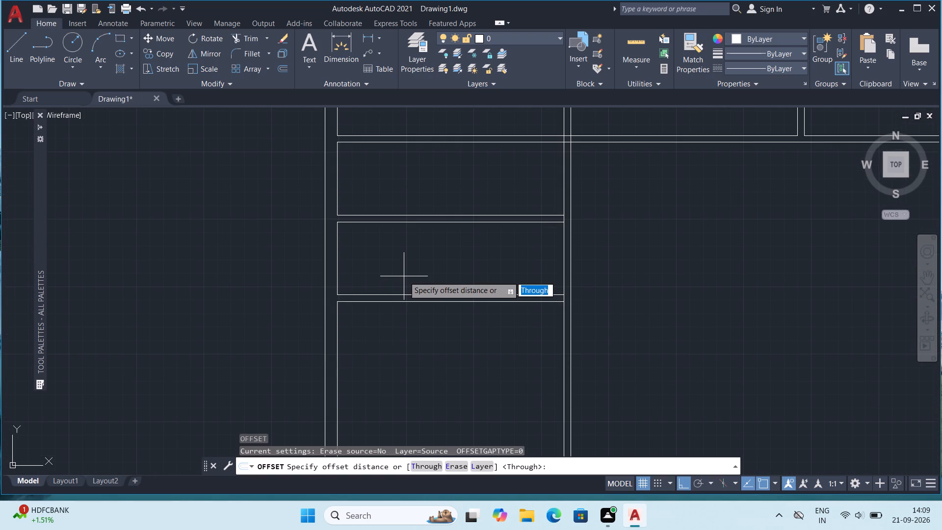
pyautogui.write('7\'6"')
pyautogui.press('Return')
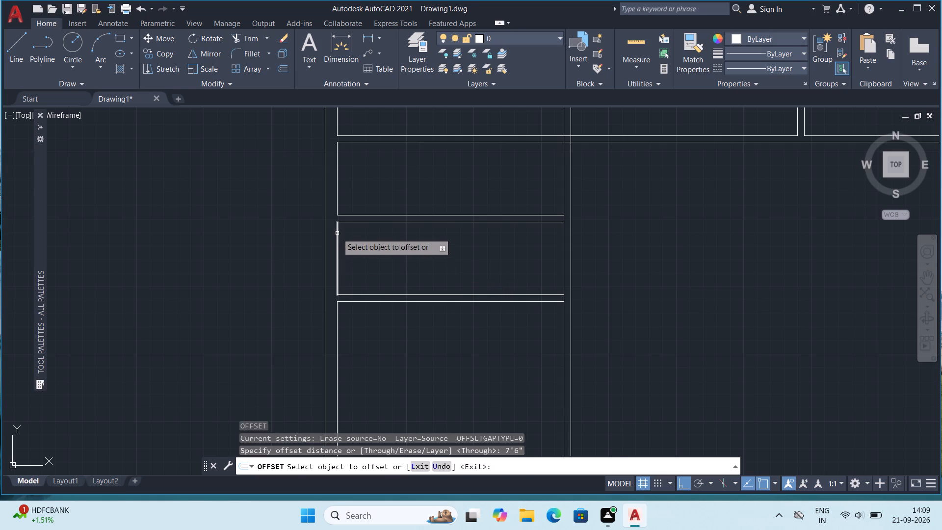
pyautogui.click(337, 233)
pyautogui.click(471, 269)
pyautogui.scroll(1, 471, 269)
pyautogui.moveTo(358, 194); pyautogui.dragTo(363, 340, button='middle')
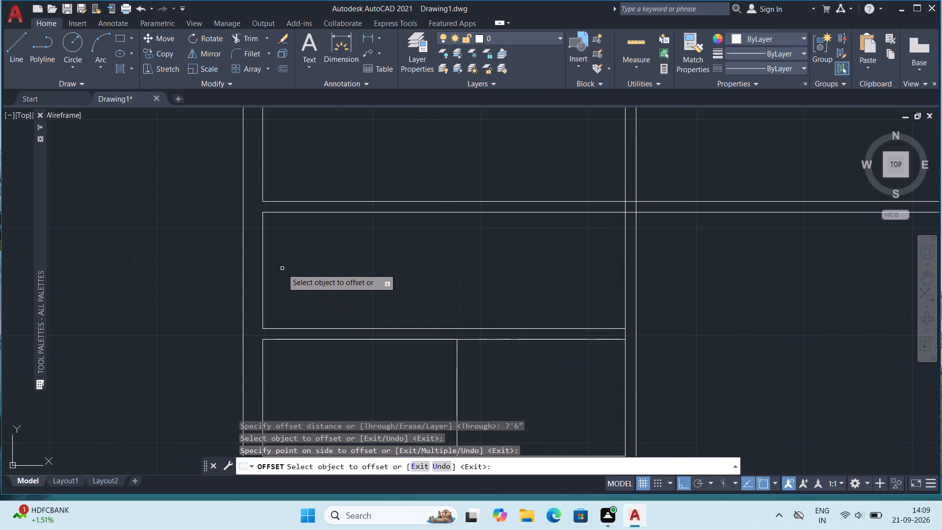
pyautogui.click(262, 253)
pyautogui.click(454, 304)
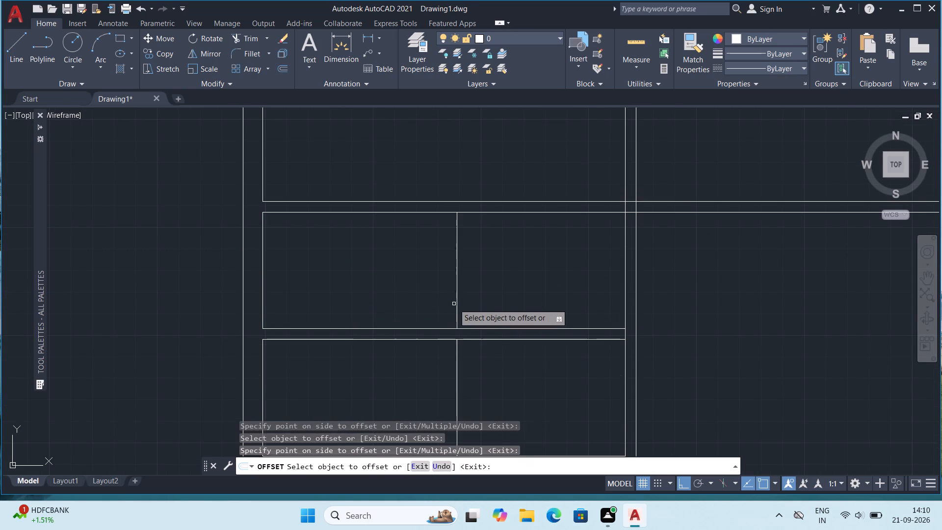
# Offset the new vertical line in each of the two small west rooms 5" eastward to form partitions.
pyautogui.scroll(-2, 460, 335)
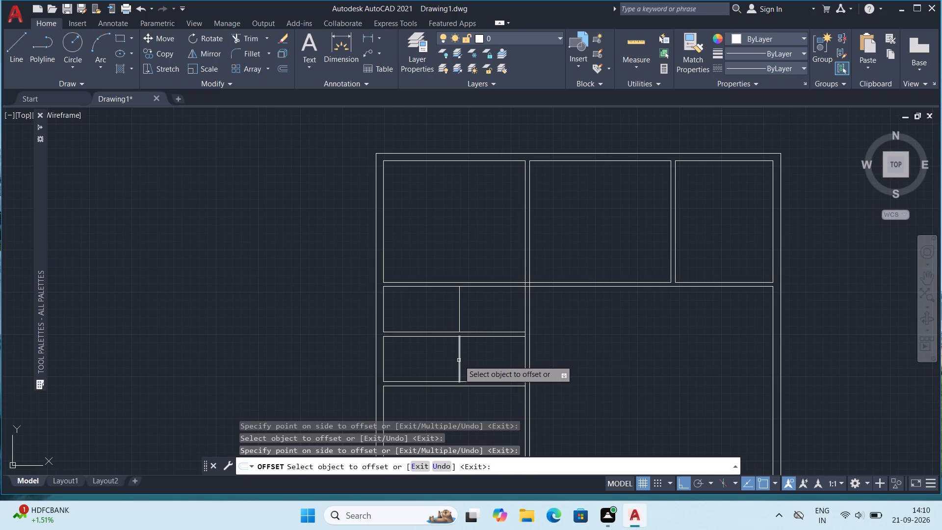
pyautogui.click(459, 360)
pyautogui.write('5"')
pyautogui.press('Return')
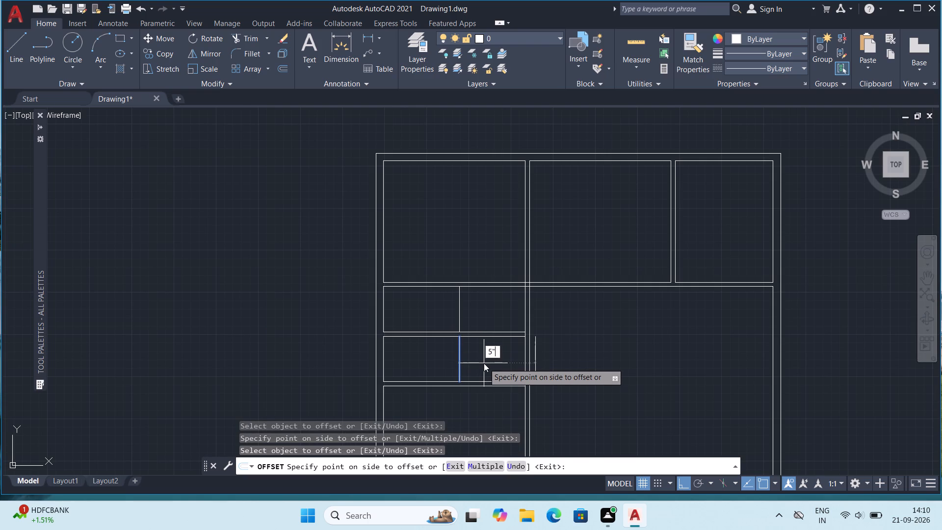
pyautogui.click(459, 302)
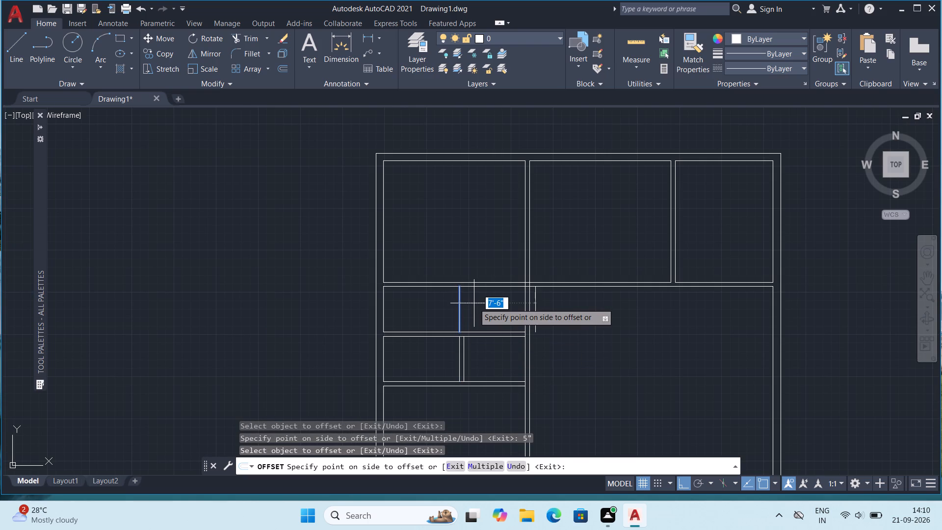
pyautogui.press('5')
pyautogui.hotkey('shift', '"')
pyautogui.press('Return')
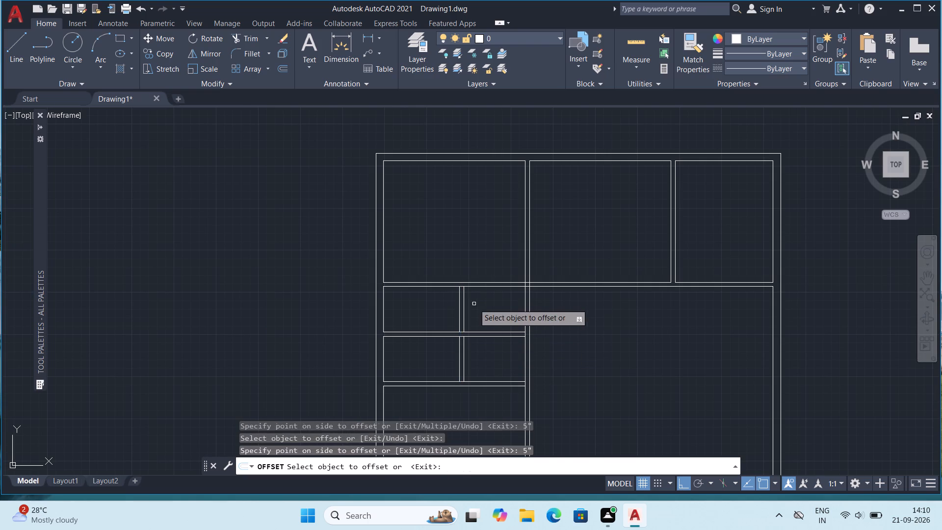
pyautogui.moveTo(483, 332); pyautogui.dragTo(493, 312, button='middle')
pyautogui.press('Escape')
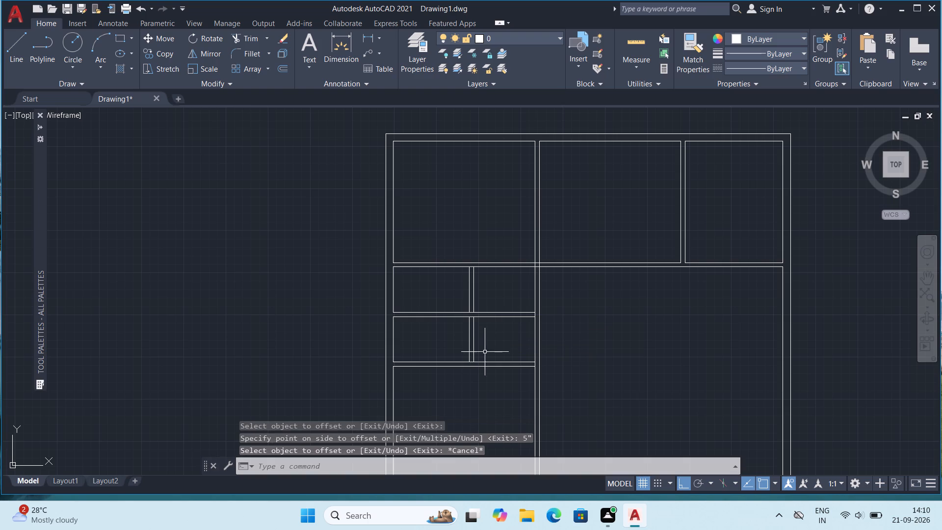
pyautogui.press('Escape')
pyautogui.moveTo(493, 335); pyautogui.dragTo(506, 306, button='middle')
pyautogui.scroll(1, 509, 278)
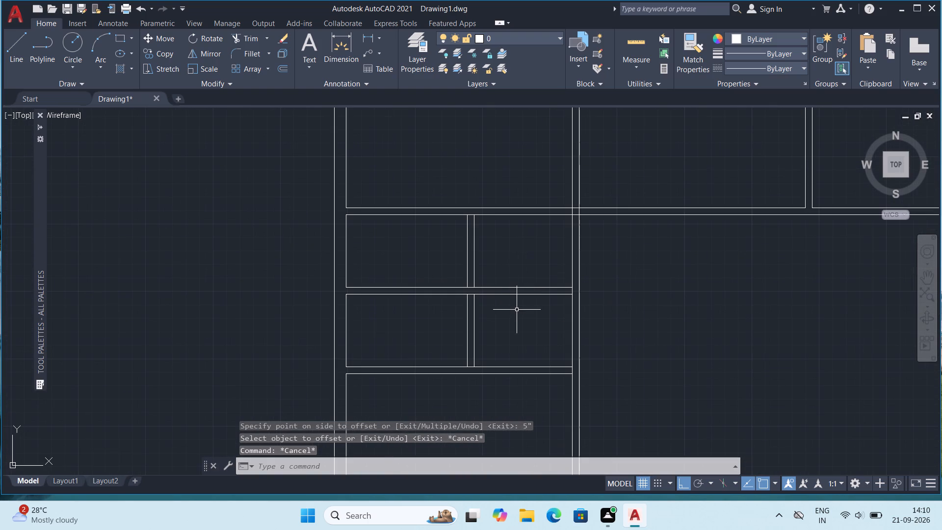
# Extend the new vertical partition's lines through the middle horizontal partition and to the far faces of the upper and lower horizontal partitions.
pyautogui.write('ex')
pyautogui.press('Return')
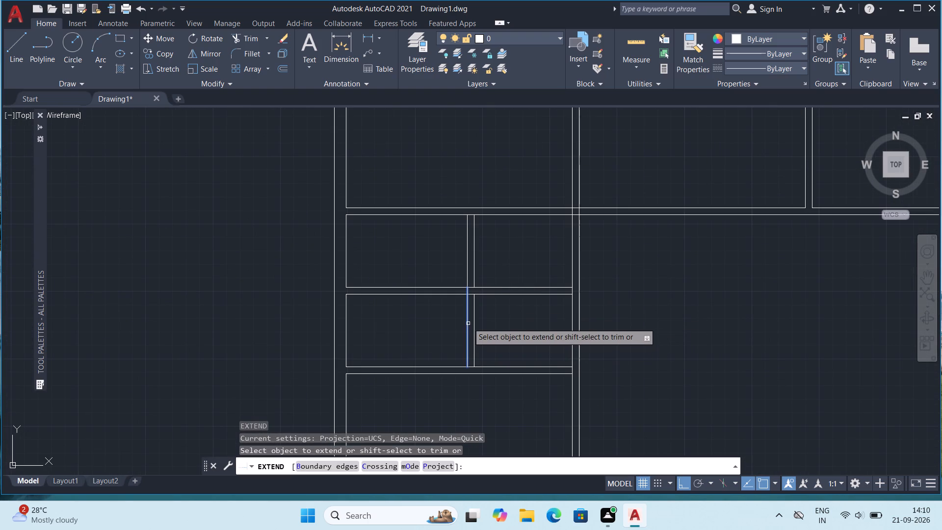
pyautogui.click(468, 322)
pyautogui.click(474, 326)
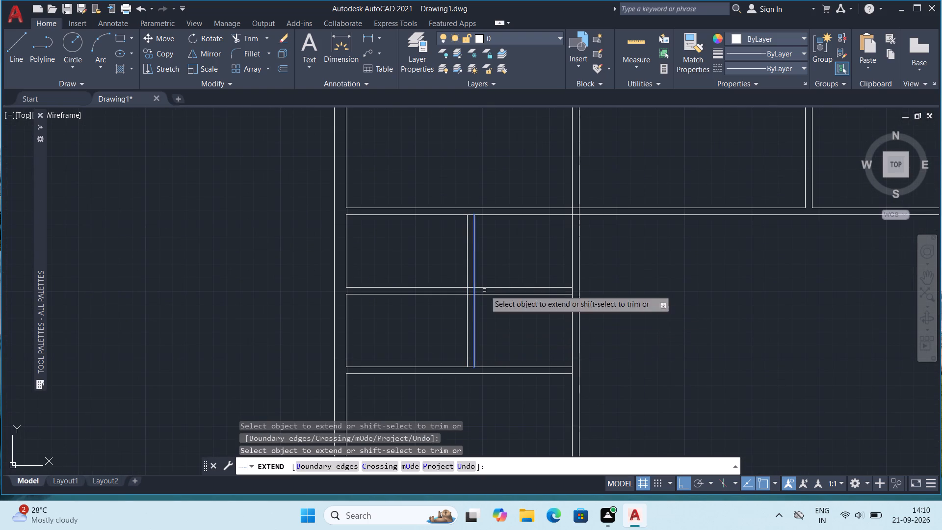
pyautogui.scroll(-1, 520, 271)
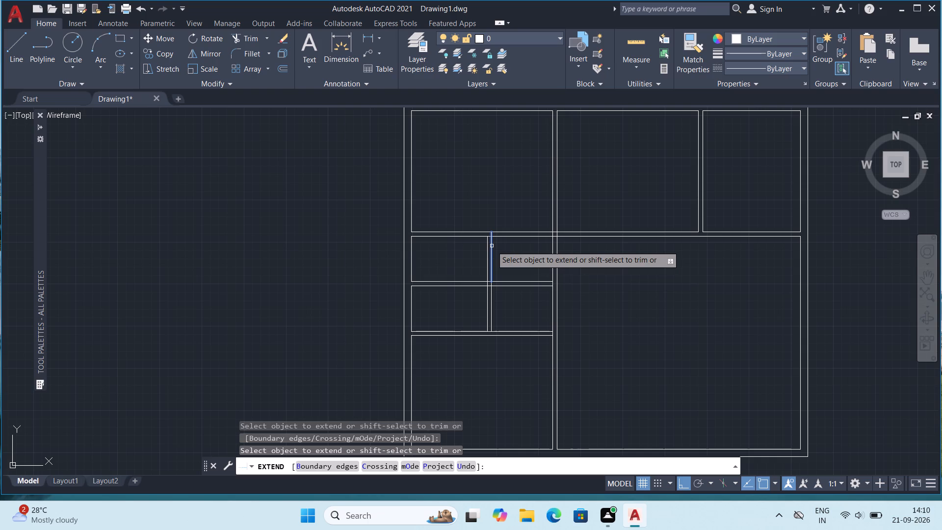
pyautogui.click(492, 246)
pyautogui.click(487, 256)
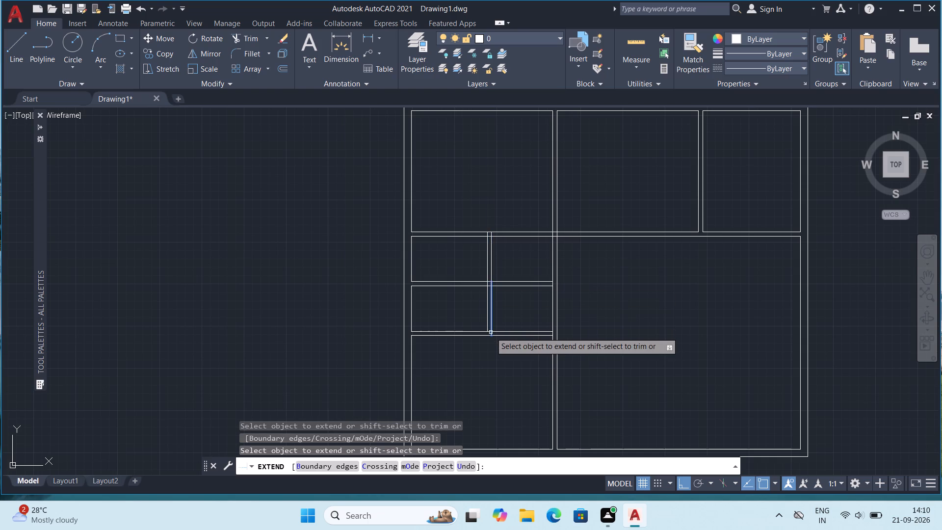
pyautogui.click(491, 332)
pyautogui.click(485, 324)
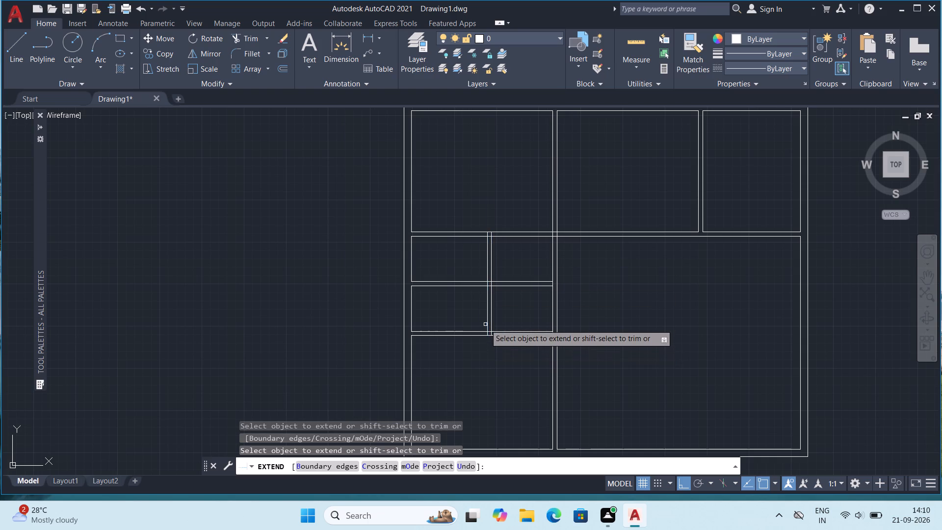
pyautogui.press('Escape')
pyautogui.press('Escape')
pyautogui.press('Escape')
pyautogui.press('Escape')
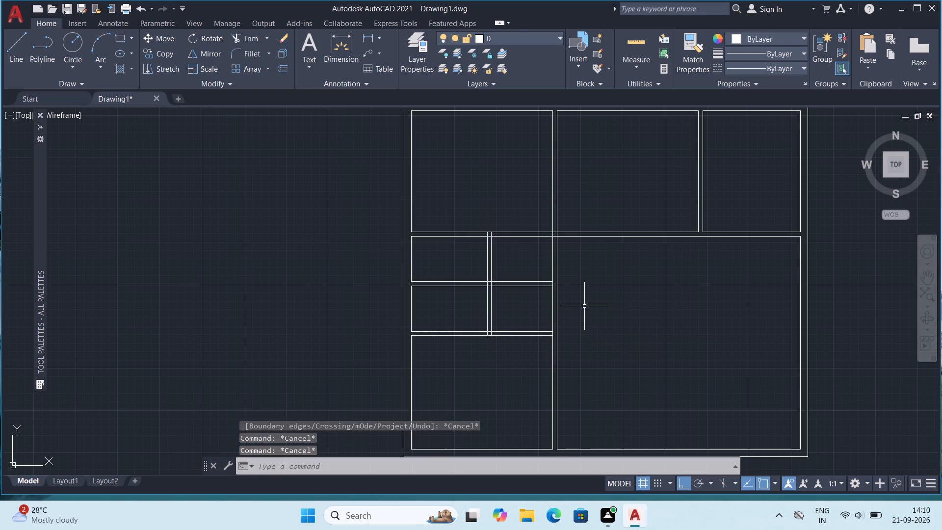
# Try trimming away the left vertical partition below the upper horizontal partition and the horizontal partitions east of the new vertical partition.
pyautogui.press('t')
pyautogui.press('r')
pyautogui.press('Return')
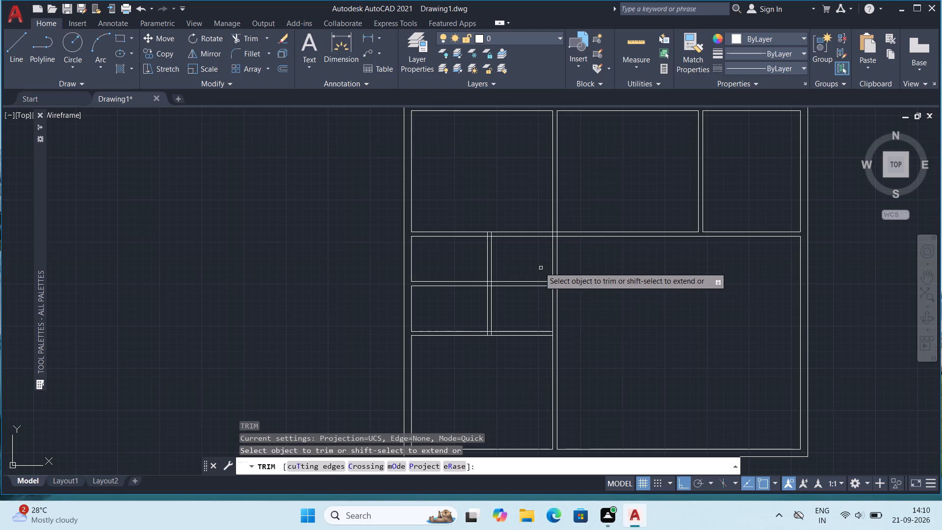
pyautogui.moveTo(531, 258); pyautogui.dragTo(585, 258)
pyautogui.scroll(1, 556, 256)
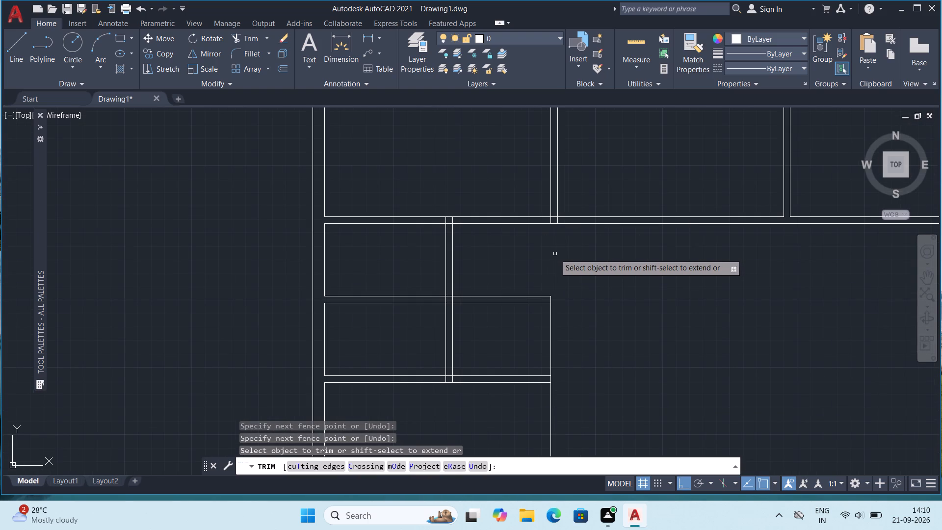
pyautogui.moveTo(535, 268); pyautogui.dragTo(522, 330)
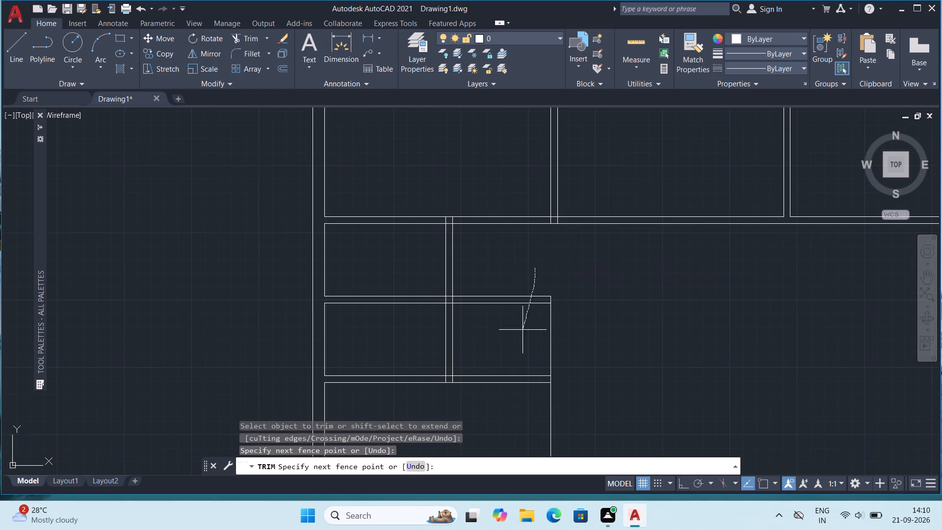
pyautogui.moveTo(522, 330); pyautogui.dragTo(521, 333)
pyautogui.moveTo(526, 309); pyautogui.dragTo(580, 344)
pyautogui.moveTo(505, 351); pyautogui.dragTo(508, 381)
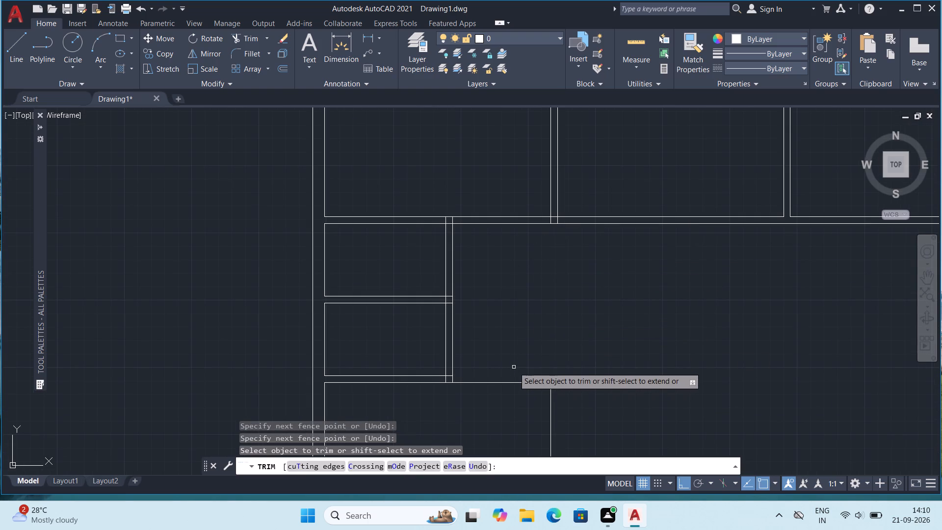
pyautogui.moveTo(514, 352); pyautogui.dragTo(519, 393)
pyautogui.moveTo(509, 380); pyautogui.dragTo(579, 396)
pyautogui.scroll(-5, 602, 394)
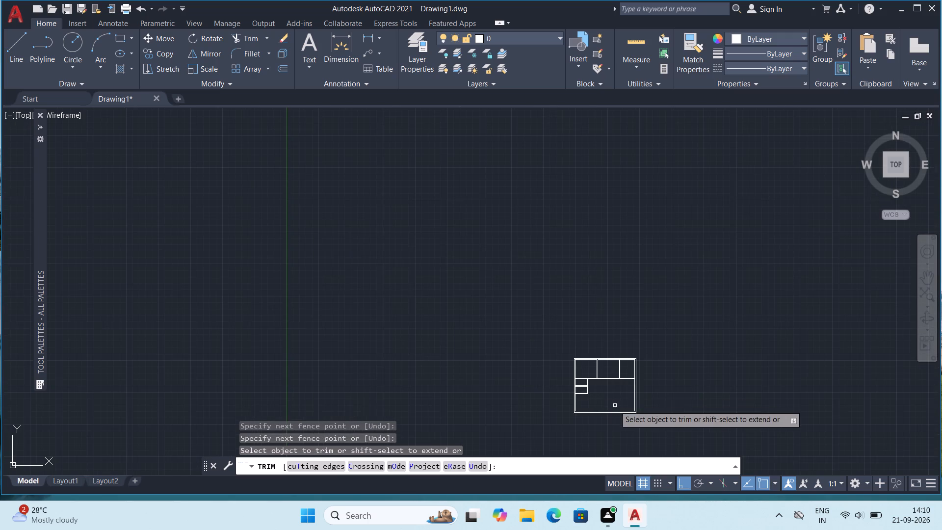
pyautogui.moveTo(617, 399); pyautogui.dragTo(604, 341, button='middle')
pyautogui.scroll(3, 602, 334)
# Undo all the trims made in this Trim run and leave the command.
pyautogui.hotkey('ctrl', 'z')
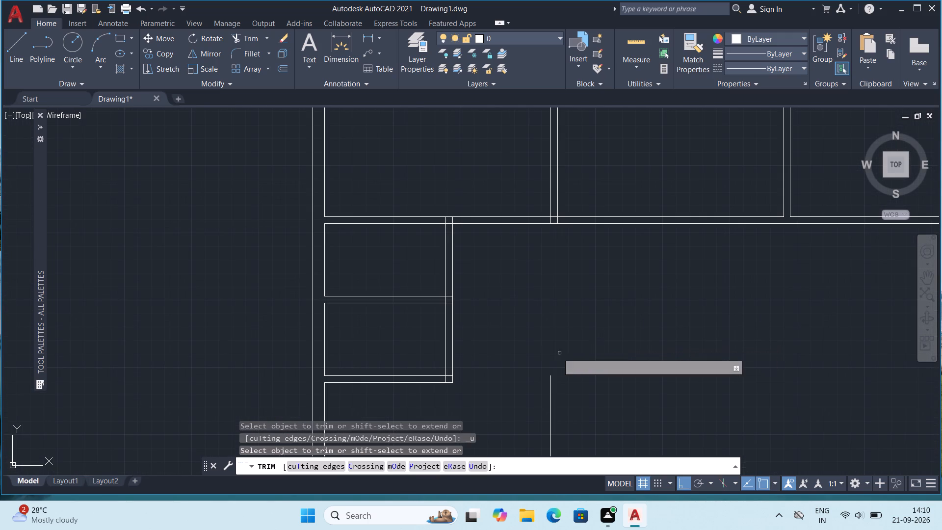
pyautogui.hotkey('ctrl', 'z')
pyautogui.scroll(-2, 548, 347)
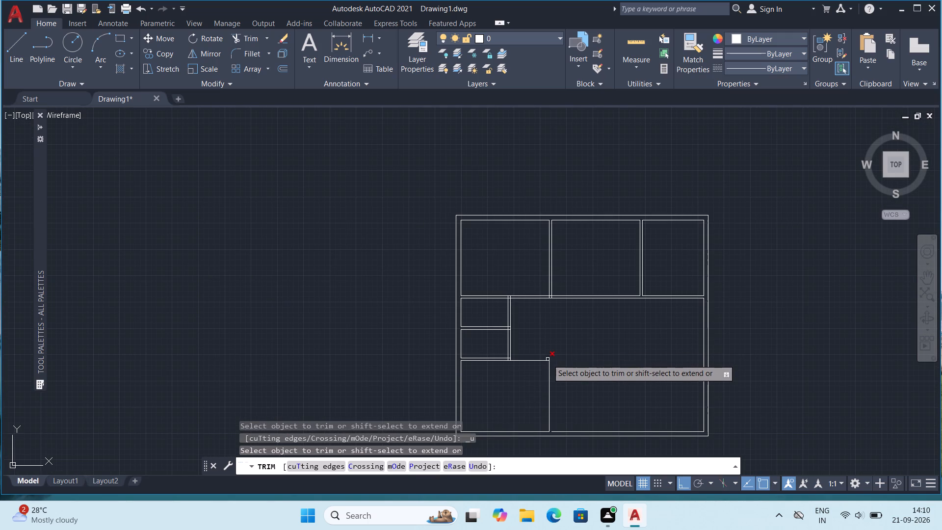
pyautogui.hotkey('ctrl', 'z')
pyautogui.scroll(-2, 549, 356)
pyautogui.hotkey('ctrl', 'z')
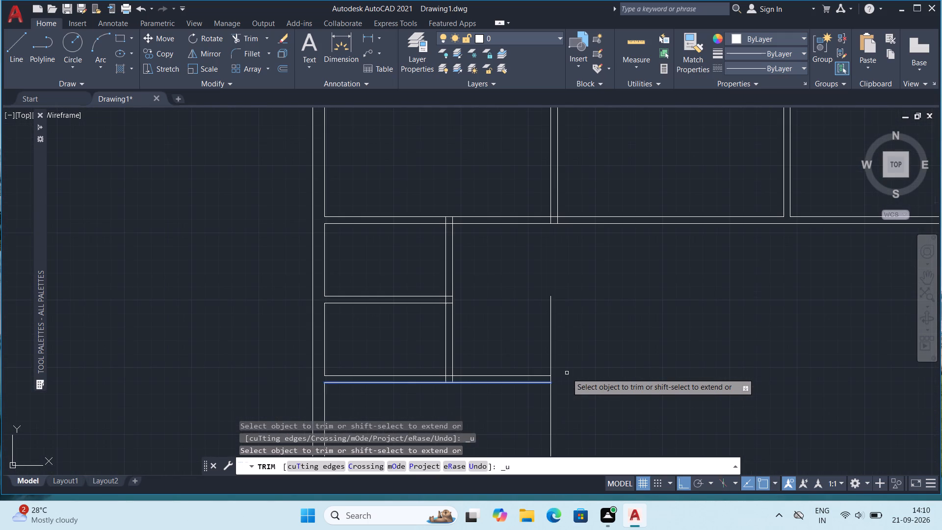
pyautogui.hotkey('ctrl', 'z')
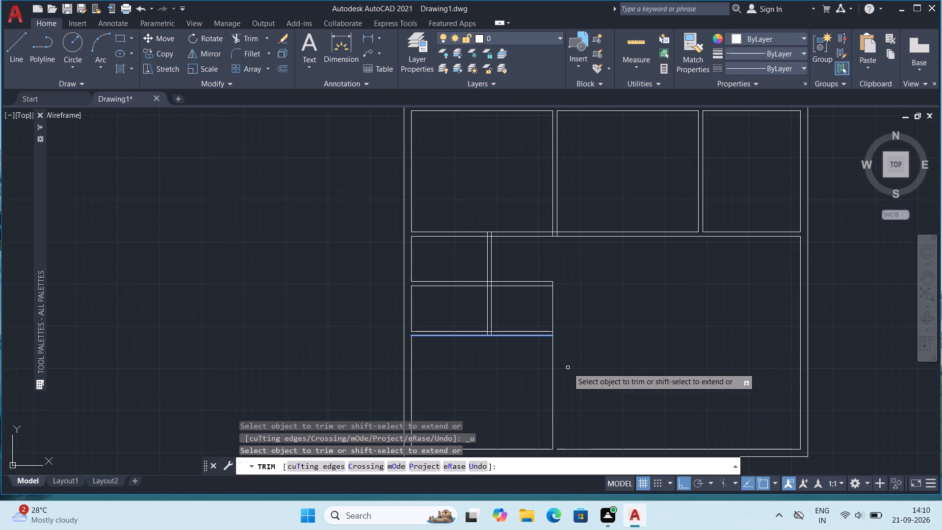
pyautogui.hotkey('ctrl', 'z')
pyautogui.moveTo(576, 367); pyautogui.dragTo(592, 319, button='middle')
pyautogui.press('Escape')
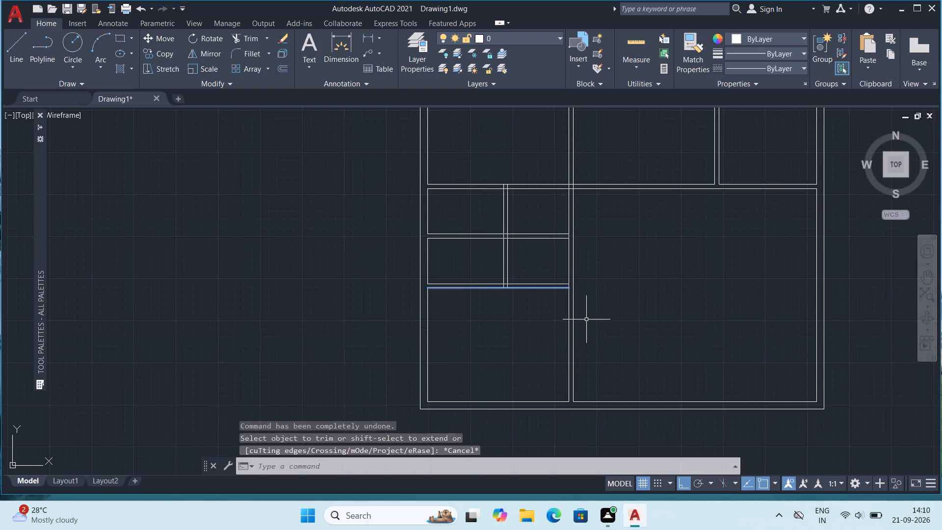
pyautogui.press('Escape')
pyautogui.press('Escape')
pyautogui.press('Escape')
# Extend the lower horizontal partition's upper line eastward to the left vertical partition's east line.
pyautogui.press('e')
pyautogui.press('x')
pyautogui.press('Return')
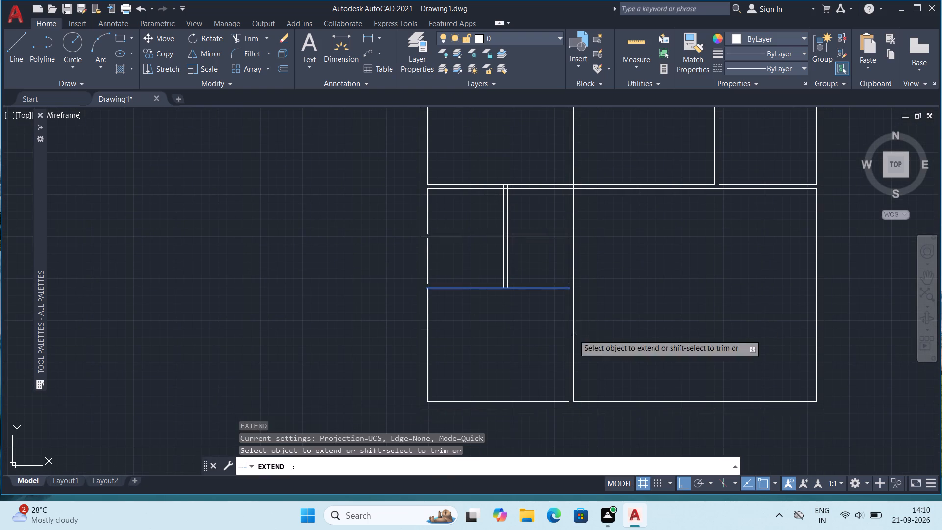
pyautogui.click(553, 284)
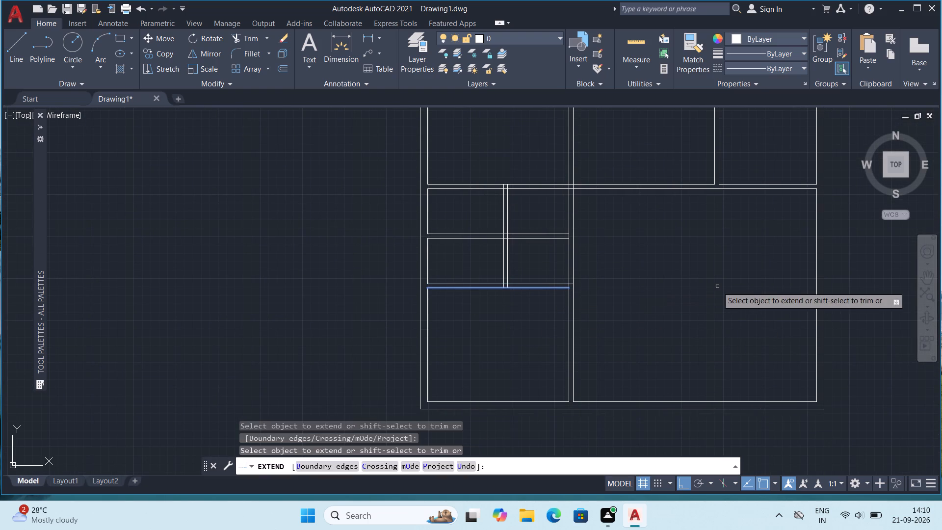
pyautogui.press('Escape')
pyautogui.press('Escape')
pyautogui.press('Escape')
pyautogui.press('Escape')
pyautogui.press('Escape')
# Trim the middle horizontal partition east of the new partition and the left vertical partition between the upper and lower horizontal partitions, clearing the lower corner.
pyautogui.write('tr')
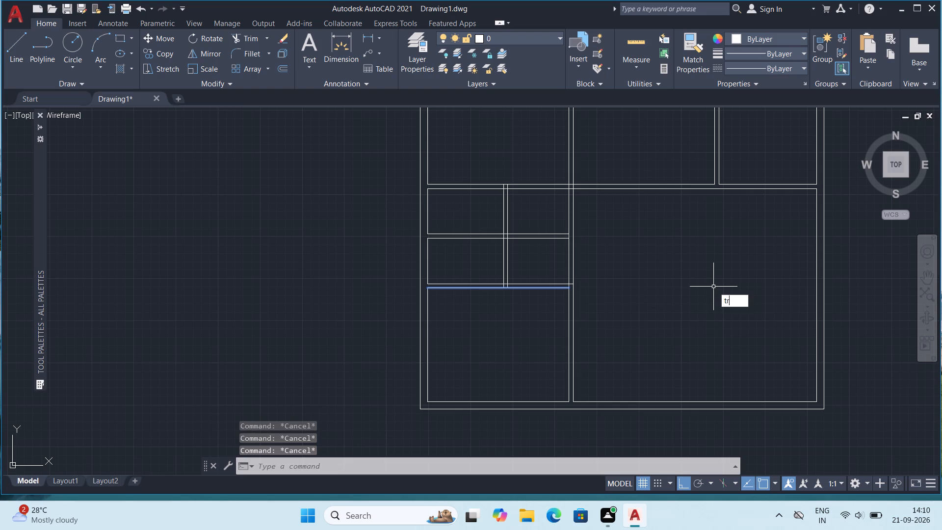
pyautogui.press('Return')
pyautogui.moveTo(529, 212); pyautogui.dragTo(529, 240)
pyautogui.moveTo(545, 214); pyautogui.dragTo(547, 214)
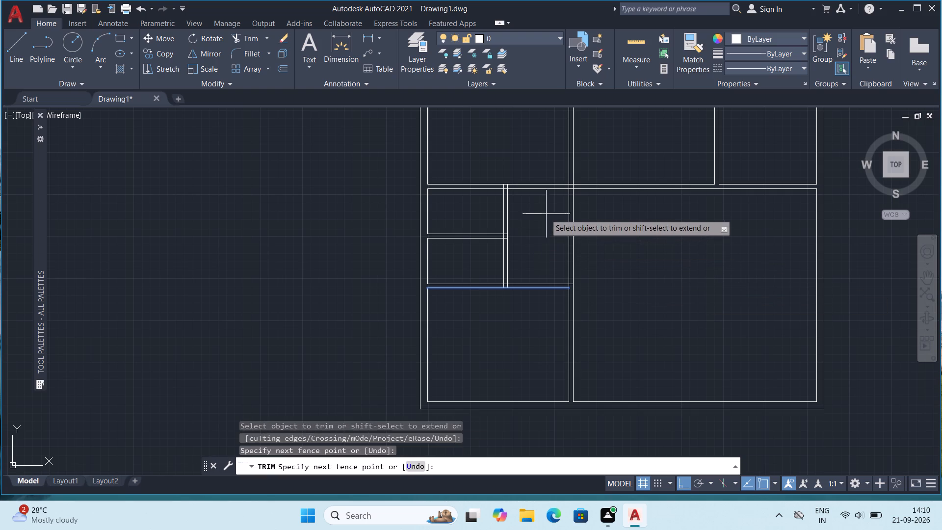
pyautogui.moveTo(547, 214); pyautogui.dragTo(647, 233)
pyautogui.scroll(2, 583, 256)
pyautogui.moveTo(545, 338); pyautogui.dragTo(551, 299, button='middle')
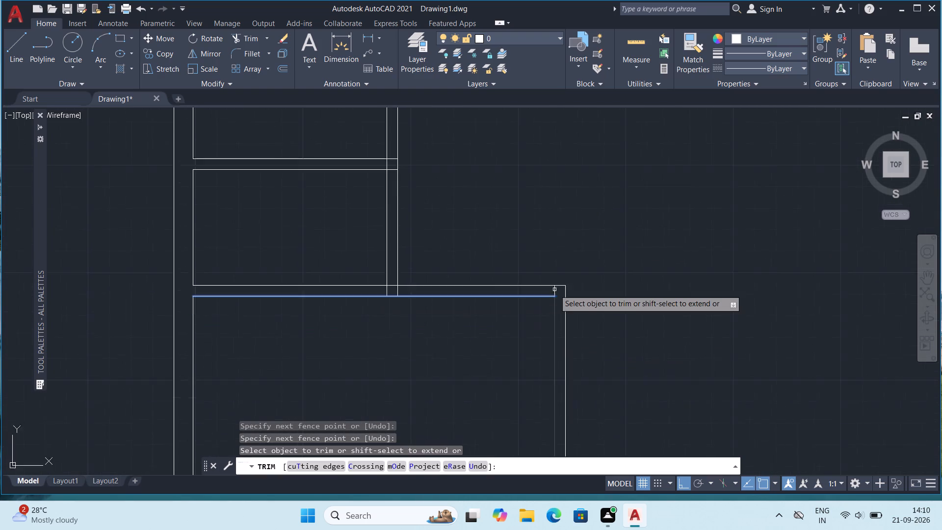
pyautogui.scroll(3, 554, 290)
pyautogui.moveTo(536, 293); pyautogui.dragTo(571, 297)
pyautogui.scroll(-4, 564, 292)
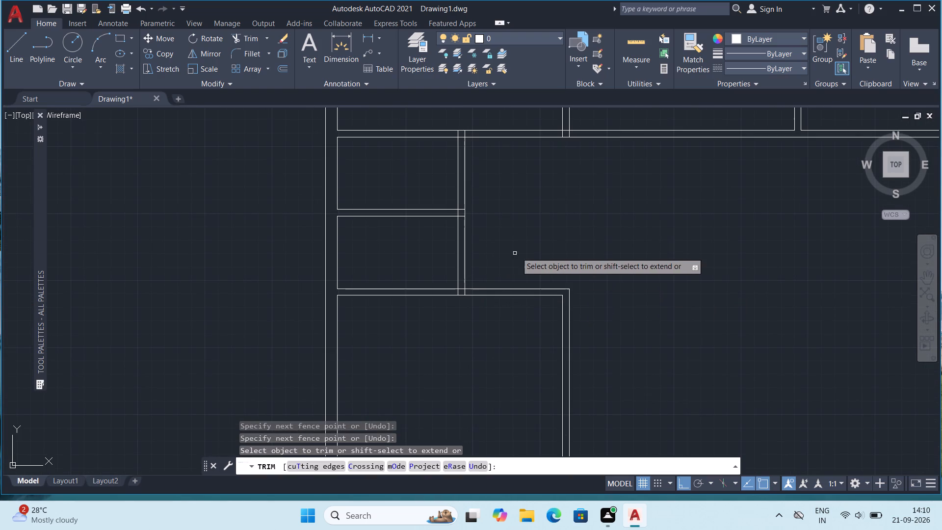
pyautogui.click(517, 249)
pyautogui.click(527, 243)
# Trim the overlapping lines where the new vertical partition meets the lower horizontal partition.
pyautogui.scroll(6, 453, 297)
pyautogui.moveTo(566, 201); pyautogui.dragTo(433, 284)
pyautogui.moveTo(410, 273); pyautogui.dragTo(589, 292)
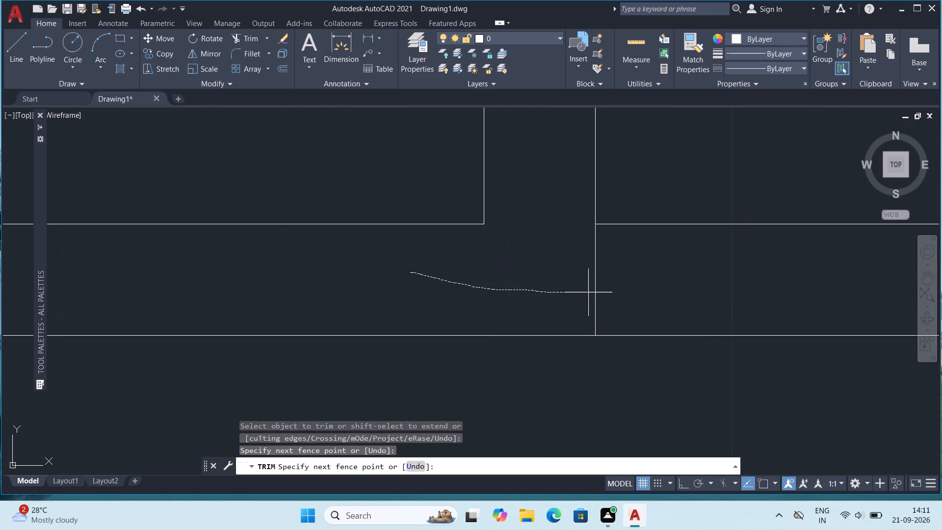
pyautogui.moveTo(589, 292); pyautogui.dragTo(602, 292)
# Trim the overlapping lines where the middle horizontal partition meets the new vertical partition.
pyautogui.scroll(-5, 607, 280)
pyautogui.moveTo(588, 166); pyautogui.dragTo(544, 308, button='middle')
pyautogui.scroll(3, 545, 309)
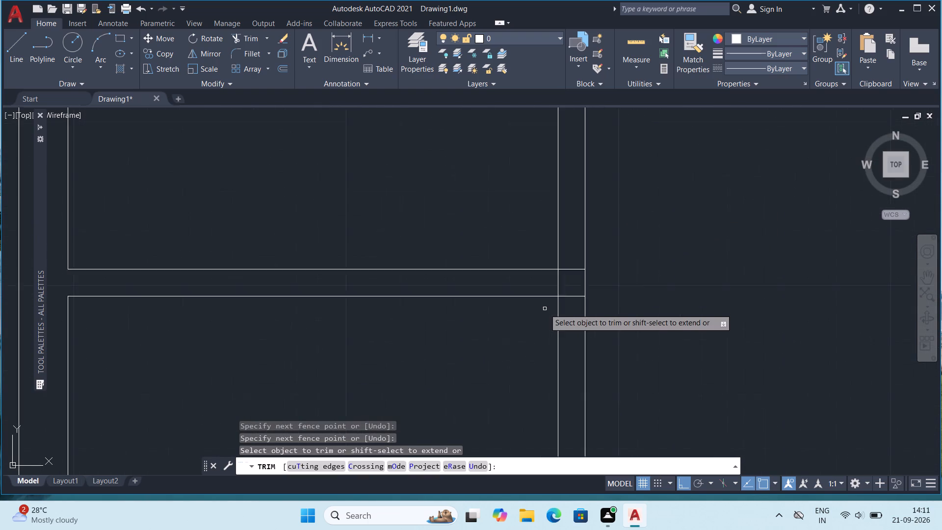
pyautogui.moveTo(551, 259); pyautogui.dragTo(594, 224)
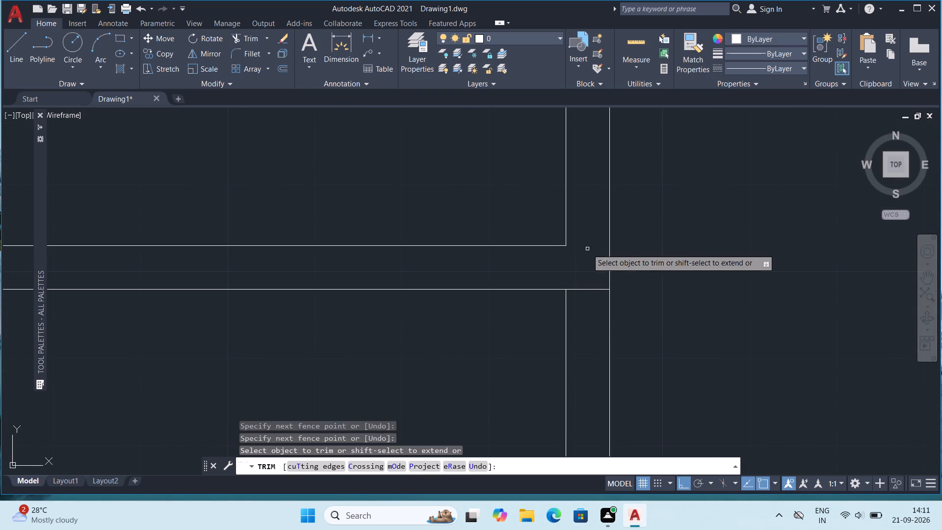
pyautogui.moveTo(587, 250); pyautogui.dragTo(589, 308)
# Trim the overlapping lines where the new vertical partition meets the upper horizontal partition.
pyautogui.scroll(-3, 599, 292)
pyautogui.moveTo(621, 186); pyautogui.dragTo(605, 297, button='middle')
pyautogui.scroll(3, 599, 271)
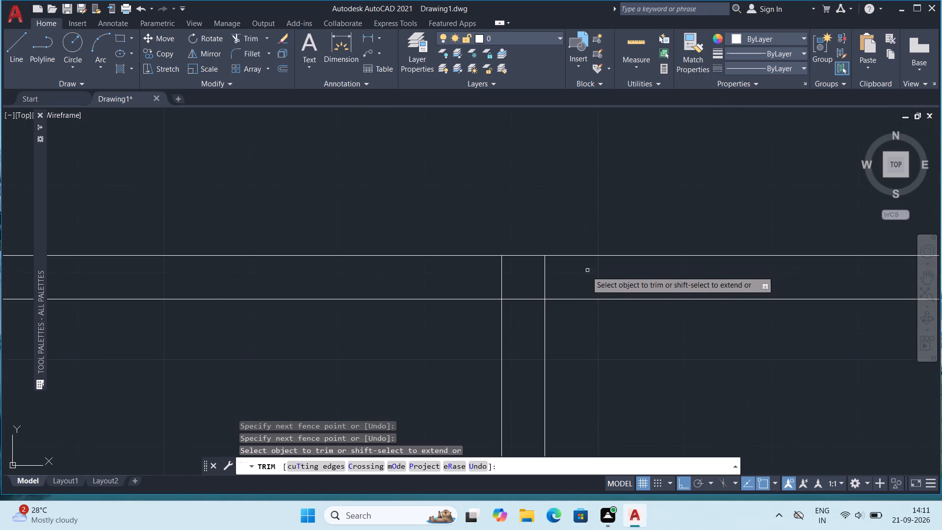
pyautogui.moveTo(520, 313); pyautogui.dragTo(522, 264)
pyautogui.moveTo(487, 274); pyautogui.dragTo(554, 272)
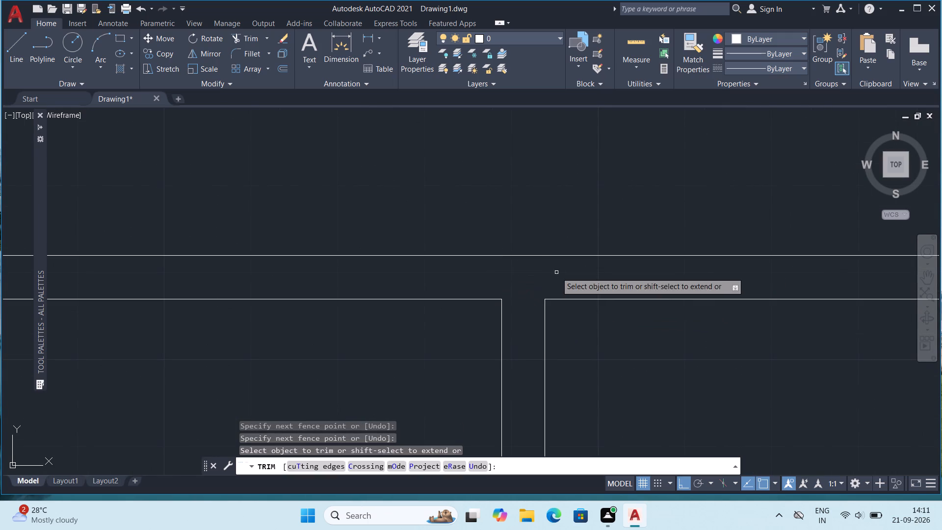
# Trim the overlapping lines where the left vertical partition meets the upper horizontal partition from the north, and end the trimming.
pyautogui.scroll(-3, 557, 272)
pyautogui.moveTo(702, 315); pyautogui.dragTo(584, 340, button='middle')
pyautogui.scroll(3, 572, 304)
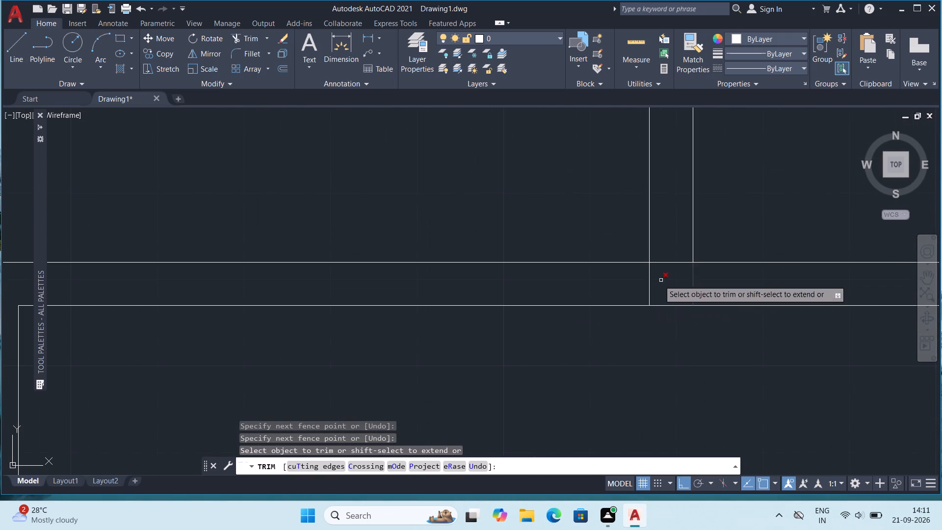
pyautogui.moveTo(611, 285); pyautogui.dragTo(692, 272)
pyautogui.moveTo(679, 243); pyautogui.dragTo(715, 291)
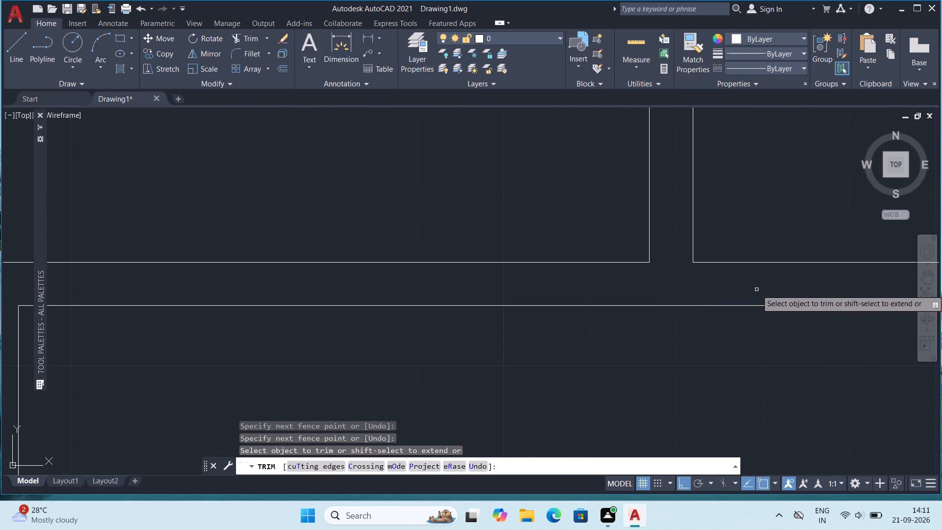
pyautogui.scroll(-4, 755, 288)
pyautogui.moveTo(824, 343); pyautogui.dragTo(410, 367, button='middle')
pyautogui.scroll(1, 611, 313)
pyautogui.scroll(-3, 611, 312)
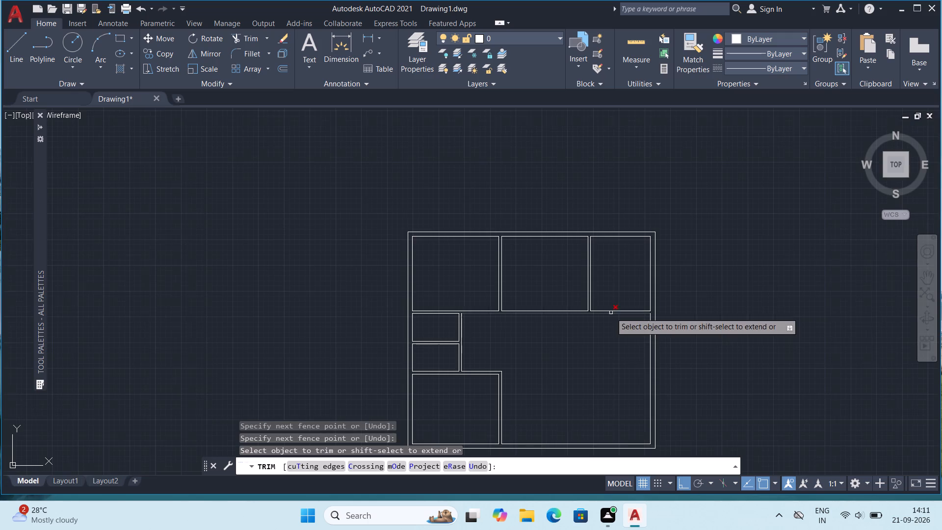
pyautogui.moveTo(576, 359); pyautogui.dragTo(557, 257, button='middle')
pyautogui.moveTo(487, 231); pyautogui.dragTo(487, 244, button='middle')
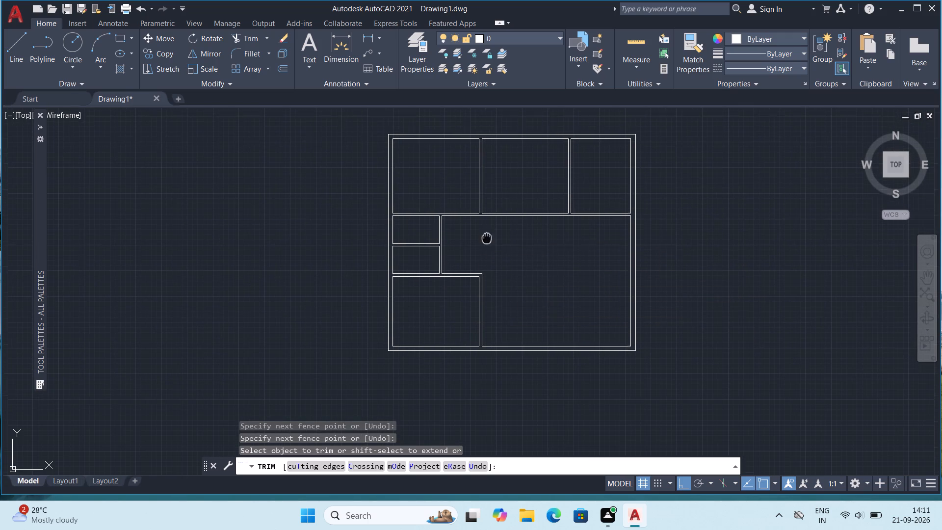
pyautogui.moveTo(487, 244); pyautogui.dragTo(489, 263, button='middle')
pyautogui.moveTo(596, 336); pyautogui.dragTo(579, 319, button='middle')
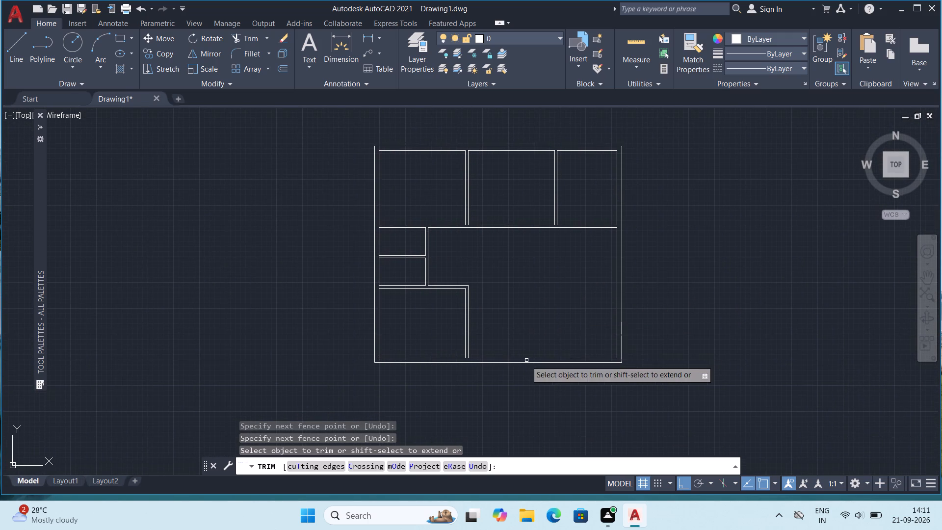
pyautogui.press('Escape')
pyautogui.press('Escape')
pyautogui.press('Escape')
# Start the Offset command near the southwest room's east partition.
pyautogui.moveTo(466, 323); pyautogui.dragTo(449, 245, button='middle')
pyautogui.scroll(2, 451, 241)
pyautogui.moveTo(509, 249); pyautogui.dragTo(506, 330, button='middle')
pyautogui.press('o')
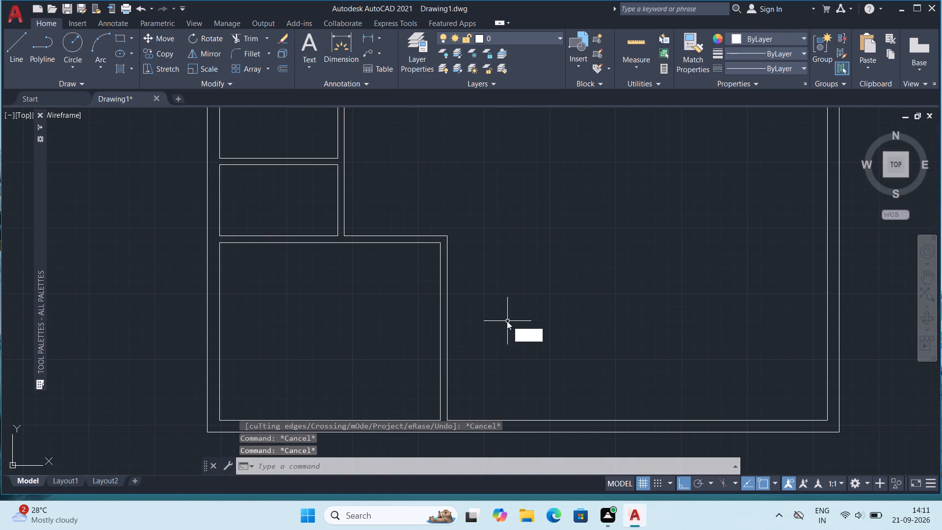
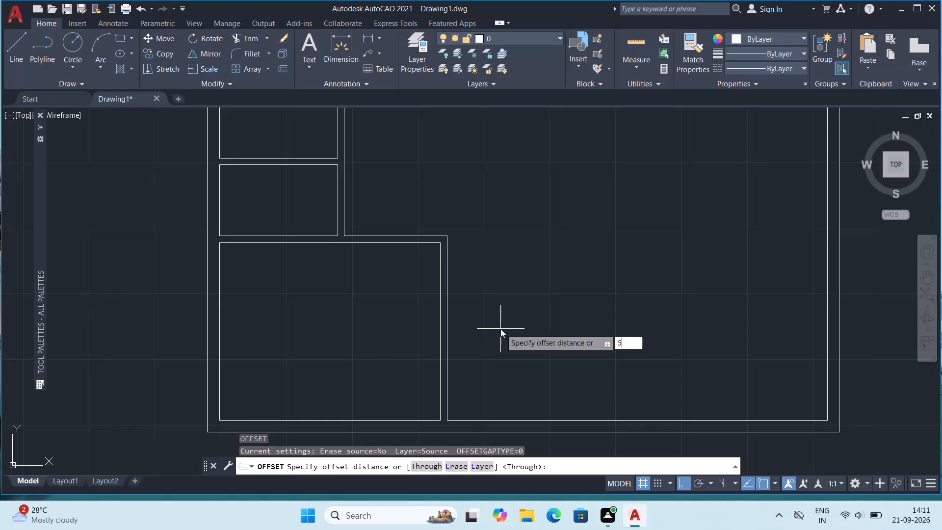
# Offset the southwest room's east partition line 5' east, and offset the copy another 5" east to form a new vertical partition.
pyautogui.press('Return')
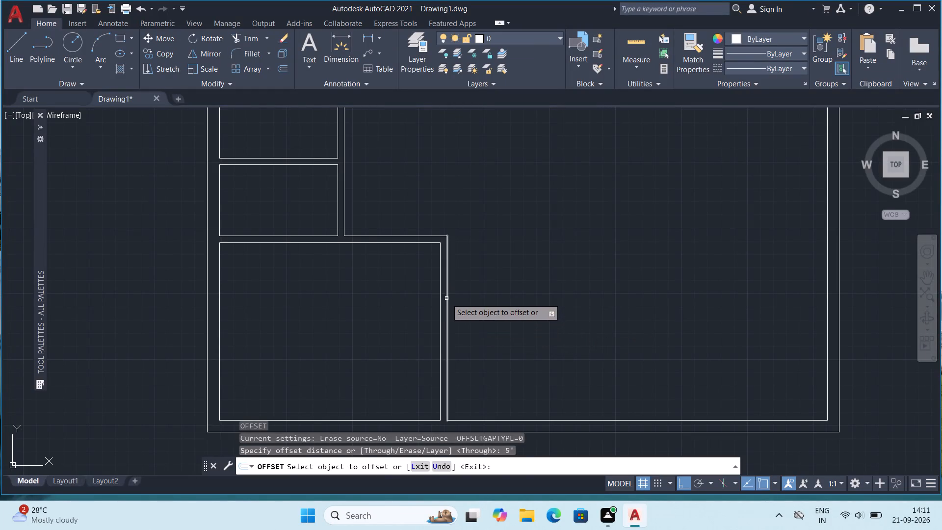
pyautogui.click(446, 298)
pyautogui.click(538, 334)
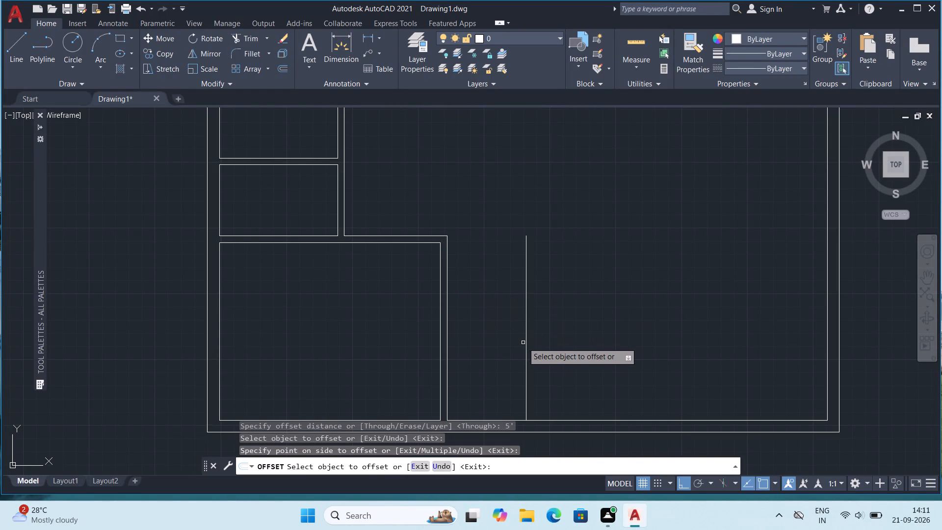
pyautogui.click(525, 350)
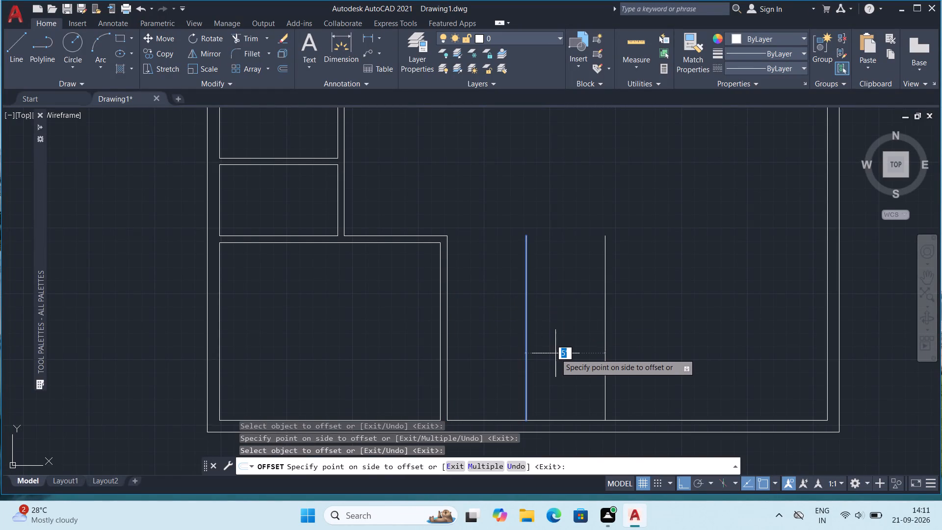
pyautogui.press('5')
pyautogui.hotkey('shift', '"')
pyautogui.press('Return')
# Offset the south wall's inner line 7' north, and offset the copy another 5" north to form a horizontal partition.
pyautogui.moveTo(546, 373); pyautogui.dragTo(613, 361, button='middle')
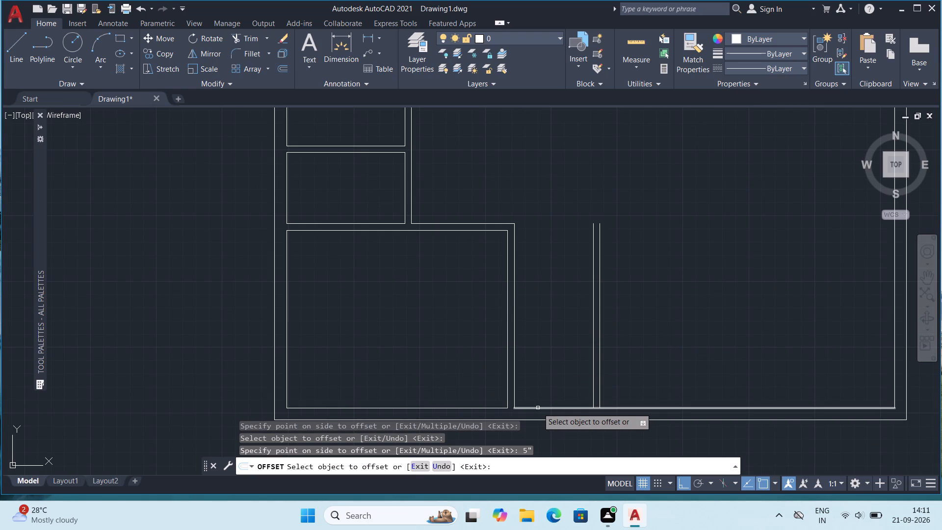
pyautogui.click(538, 408)
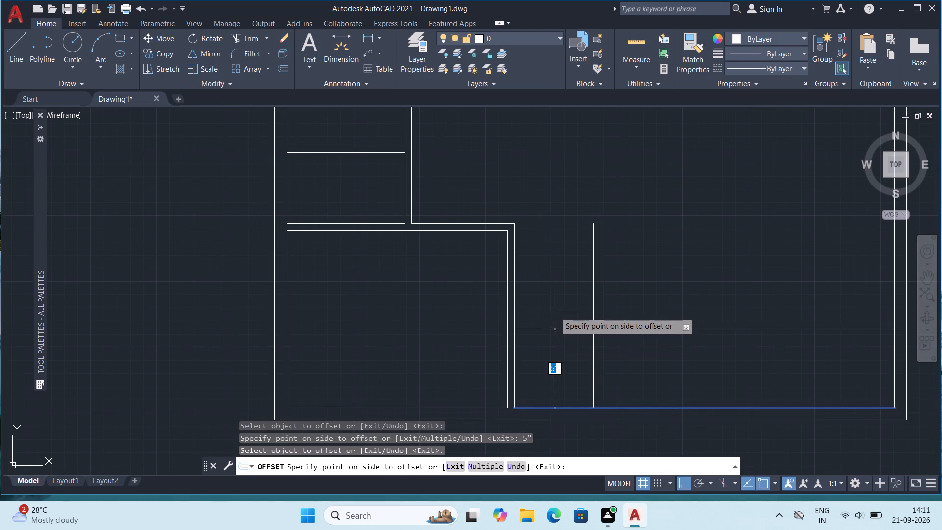
pyautogui.write("7'")
pyautogui.press('Return')
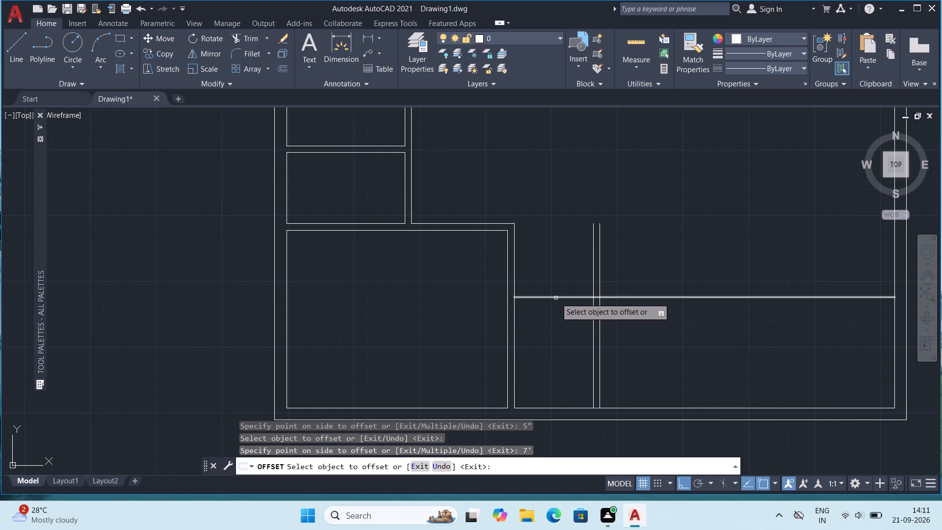
pyautogui.click(556, 297)
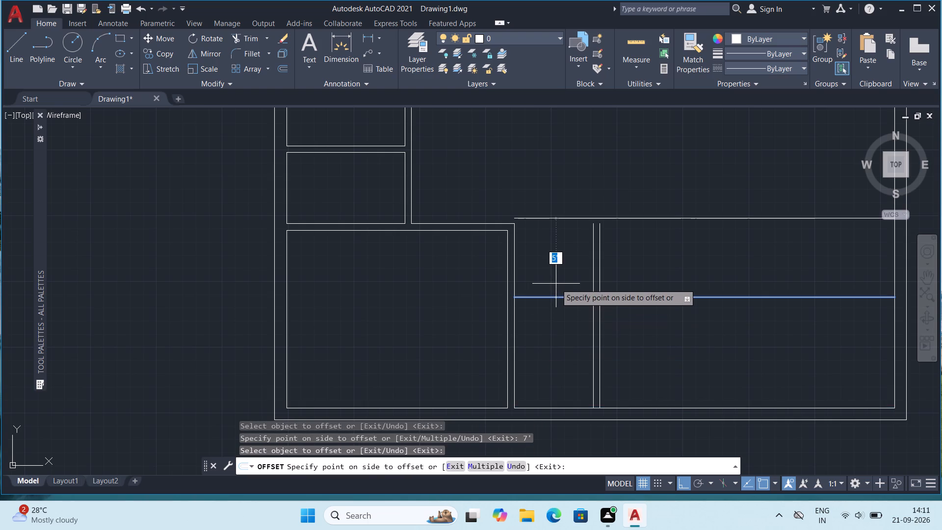
pyautogui.write('5"')
pyautogui.press('Return')
pyautogui.moveTo(568, 317); pyautogui.dragTo(536, 321, button='middle')
pyautogui.press('Escape')
pyautogui.press('Escape')
pyautogui.press('Escape')
pyautogui.press('Escape')
# Trim the excess lines beyond and inside the corner where the new vertical and horizontal partitions meet.
pyautogui.write('tr')
pyautogui.press('Return')
pyautogui.moveTo(528, 246); pyautogui.dragTo(669, 339)
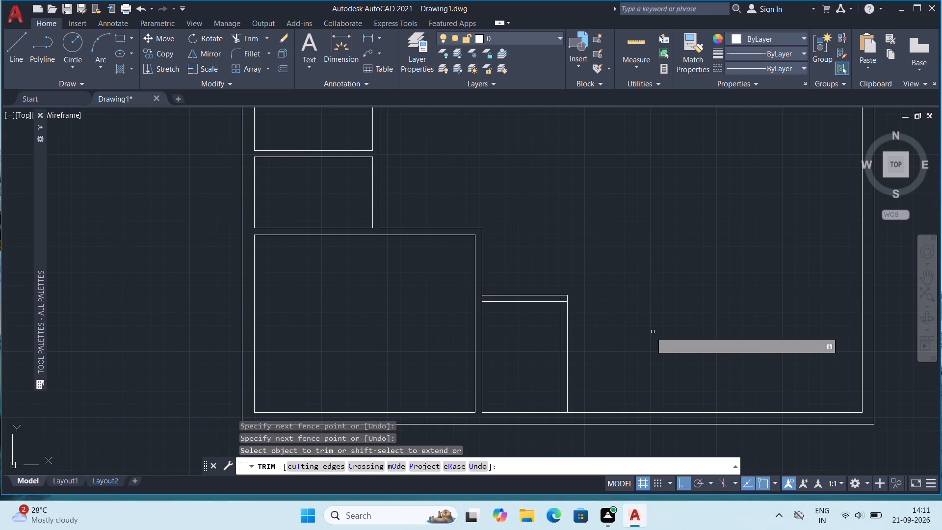
pyautogui.scroll(5, 559, 308)
pyautogui.moveTo(572, 274); pyautogui.dragTo(622, 331)
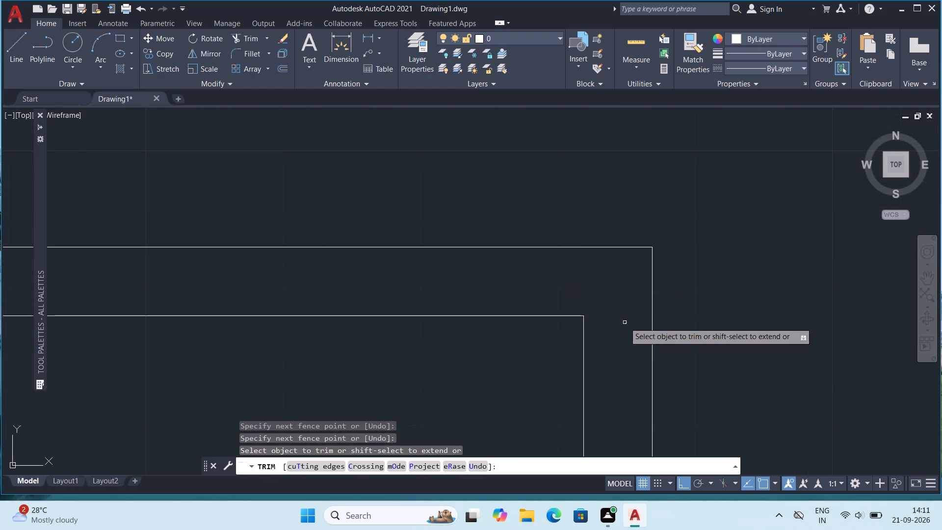
# Trim the line segment closing the junction of the new horizontal partition and the southwest room's east partition.
pyautogui.scroll(-3, 625, 322)
pyautogui.moveTo(328, 313); pyautogui.dragTo(377, 297, button='middle')
pyautogui.scroll(2, 447, 294)
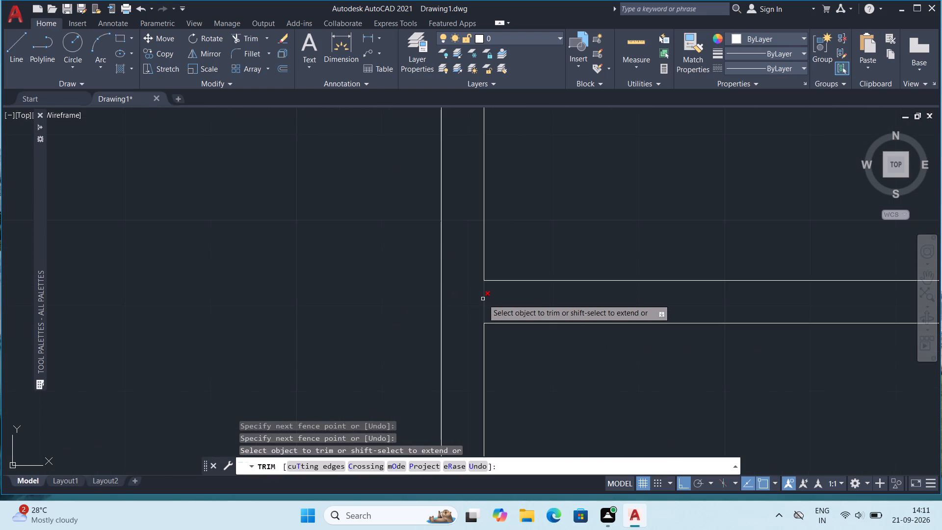
pyautogui.click(483, 299)
# Trim the south wall's inner line between the new vertical partition's faces, and end the trimming.
pyautogui.scroll(-3, 533, 303)
pyautogui.moveTo(560, 393); pyautogui.dragTo(556, 303, button='middle')
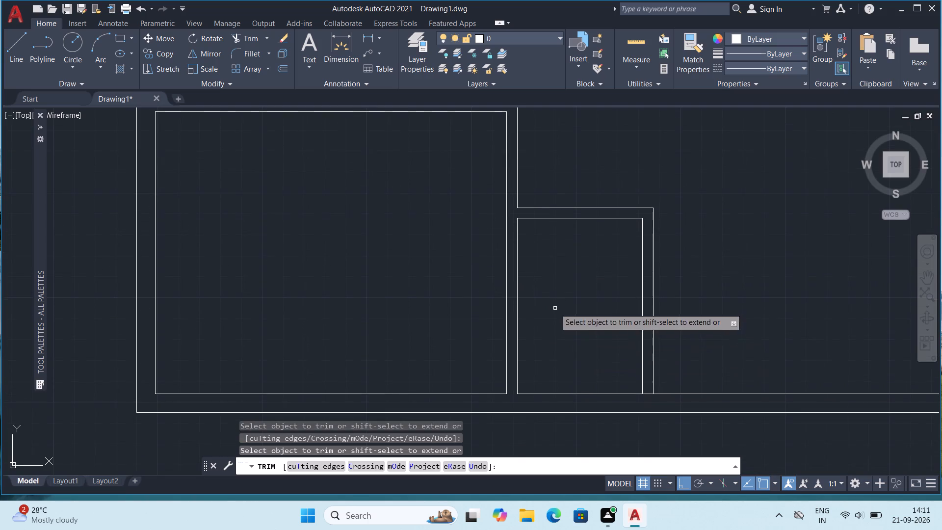
pyautogui.scroll(3, 687, 386)
pyautogui.click(554, 424)
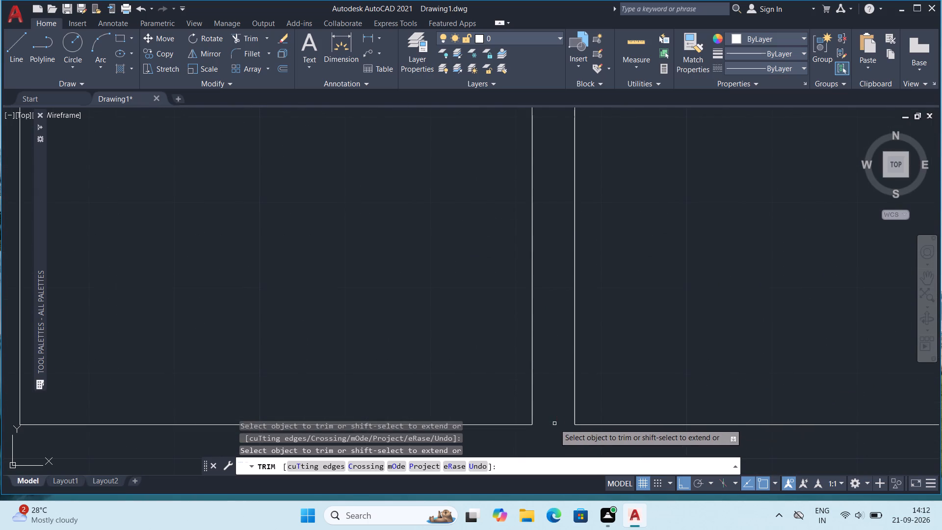
pyautogui.scroll(-3, 559, 407)
pyautogui.moveTo(481, 331); pyautogui.dragTo(516, 335, button='middle')
pyautogui.scroll(-1, 516, 335)
pyautogui.scroll(-1, 538, 294)
pyautogui.moveTo(605, 275); pyautogui.dragTo(608, 324, button='middle')
pyautogui.press('Escape')
# Draw a 5" line across the new small room's north partition near its east end, as one door jamb.
pyautogui.scroll(2, 543, 334)
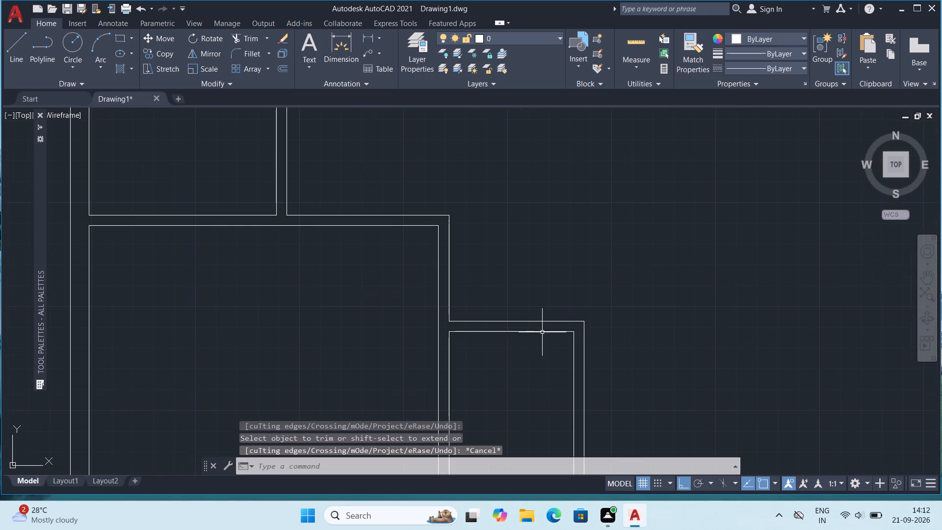
pyautogui.press('Escape')
pyautogui.press('l')
pyautogui.press('Return')
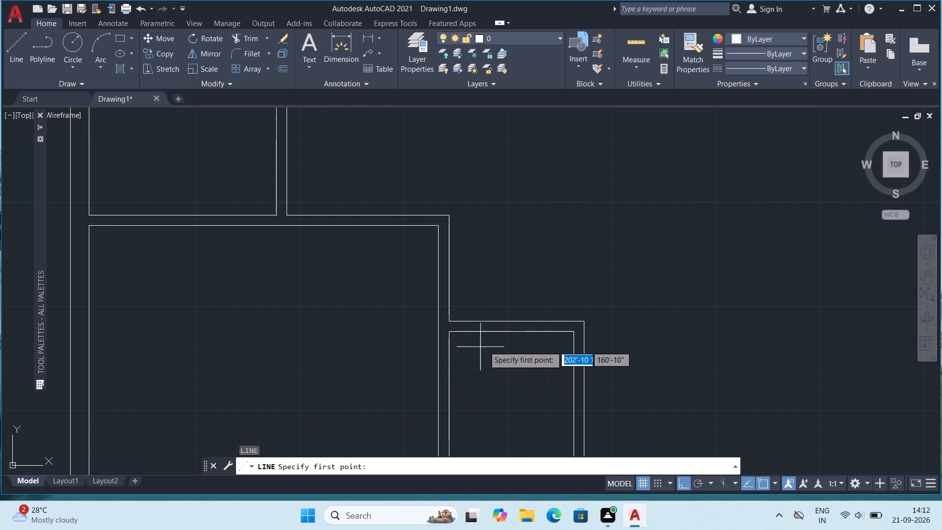
pyautogui.click(552, 332)
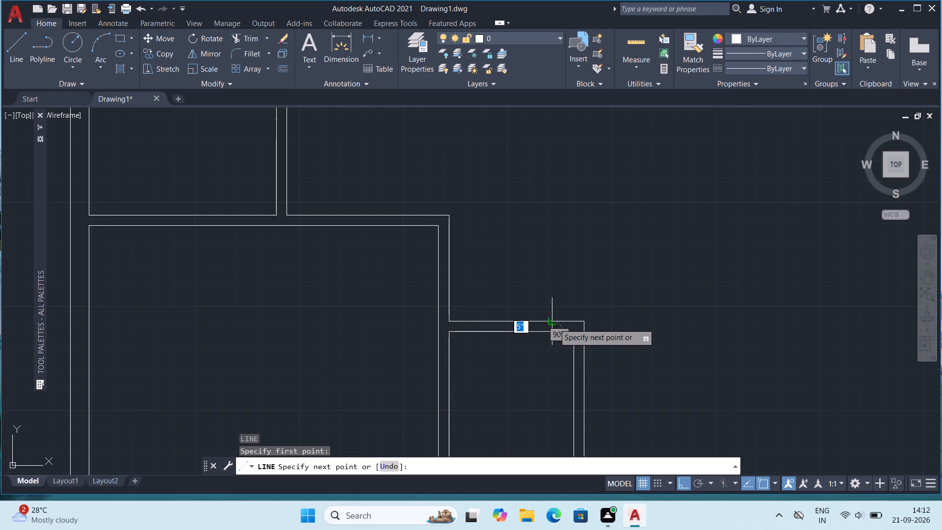
pyautogui.click(554, 318)
pyautogui.press('Escape')
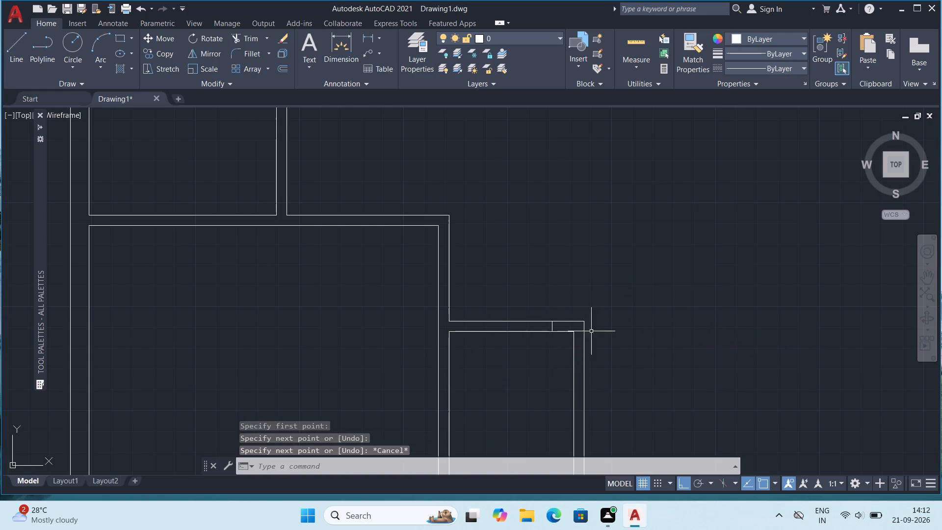
# Draw a second line across the small room's north partition near its west end, as the other door jamb.
pyautogui.press('l')
pyautogui.press('Return')
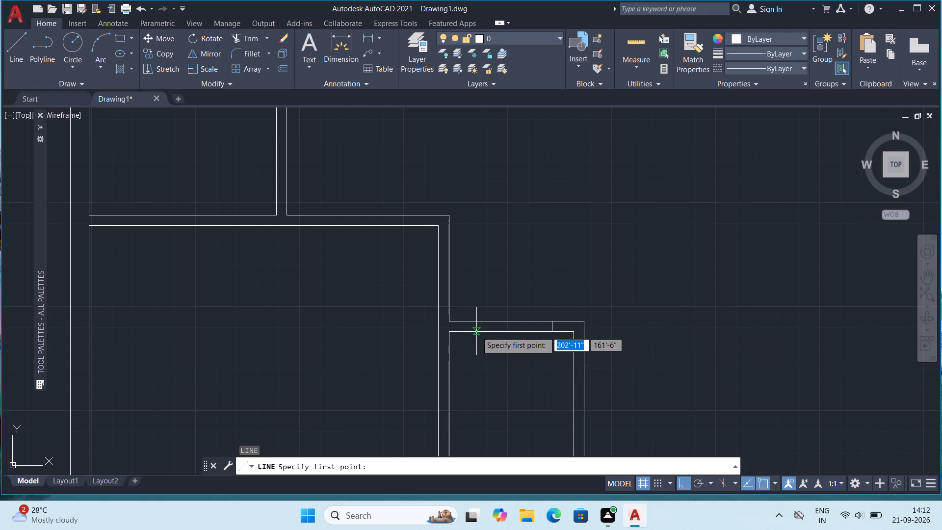
pyautogui.click(477, 330)
pyautogui.click(474, 318)
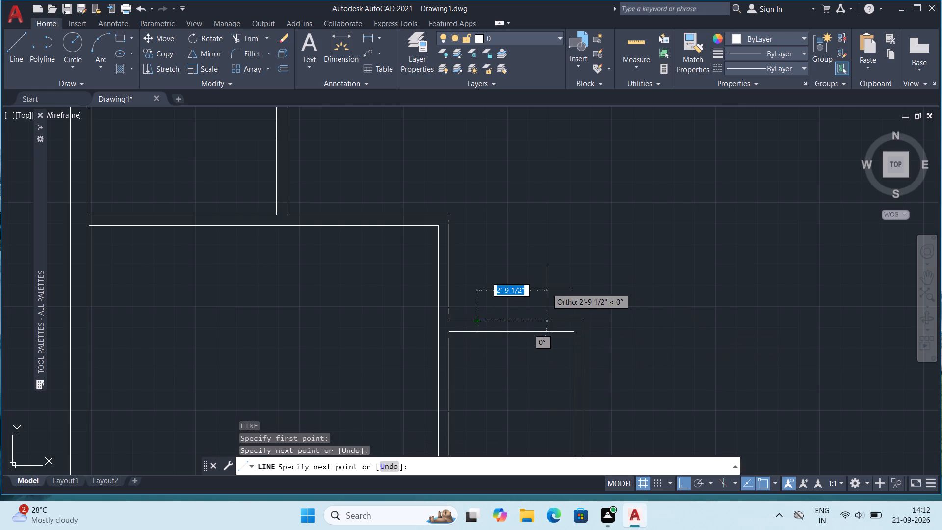
pyautogui.press('Escape')
pyautogui.press('Escape')
pyautogui.press('Escape')
pyautogui.press('Escape')
# Trim both partition lines between the two jamb lines to open a doorway in the small room's north partition.
pyautogui.press('t')
pyautogui.press('r')
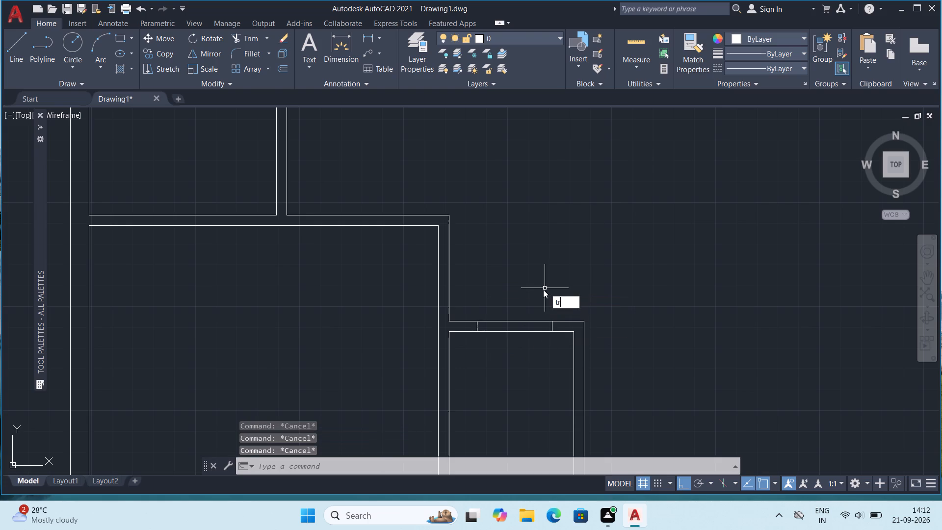
pyautogui.press('Return')
pyautogui.moveTo(523, 282); pyautogui.dragTo(519, 341)
pyautogui.scroll(-1, 549, 311)
pyautogui.moveTo(792, 354); pyautogui.dragTo(699, 362, button='middle')
pyautogui.scroll(-1, 691, 348)
pyautogui.moveTo(695, 335); pyautogui.dragTo(679, 377, button='middle')
pyautogui.scroll(-1, 676, 383)
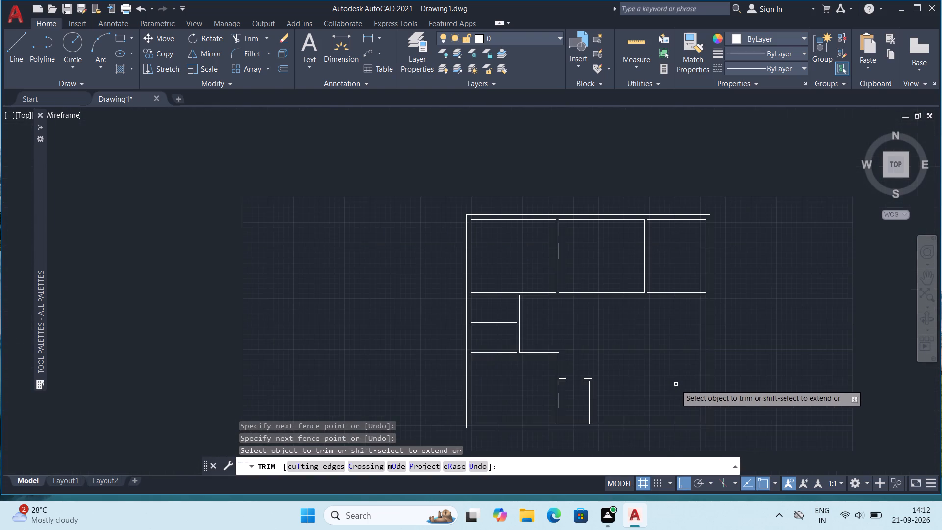
pyautogui.moveTo(674, 384); pyautogui.dragTo(634, 344, button='middle')
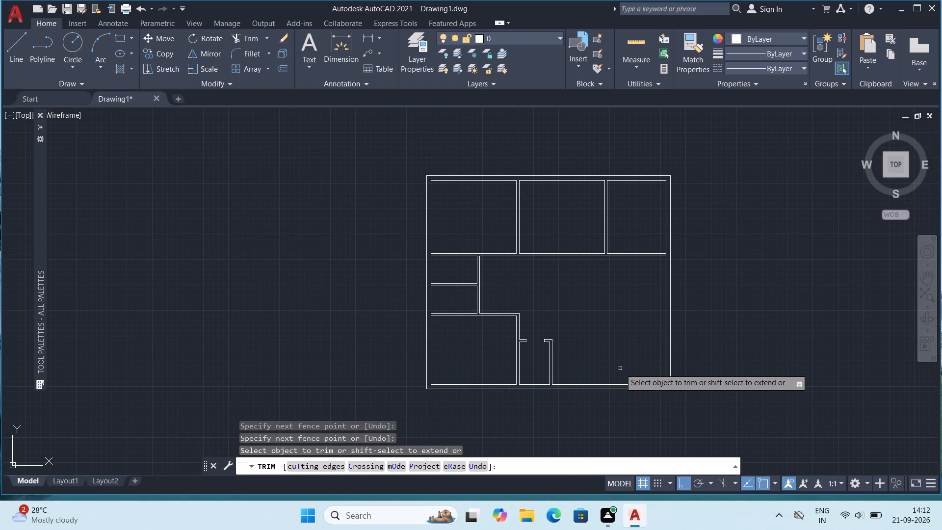
pyautogui.scroll(1, 625, 320)
pyautogui.moveTo(621, 322); pyautogui.dragTo(613, 350, button='middle')
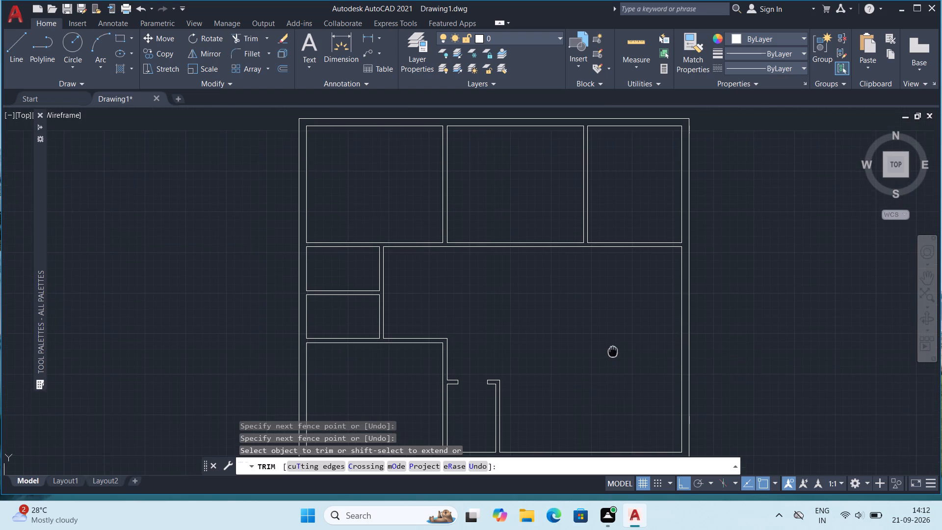
pyautogui.moveTo(613, 350); pyautogui.dragTo(613, 349, button='middle')
pyautogui.moveTo(613, 346); pyautogui.dragTo(613, 359, button='middle')
pyautogui.press('Escape')
pyautogui.press('Escape')
pyautogui.press('Escape')
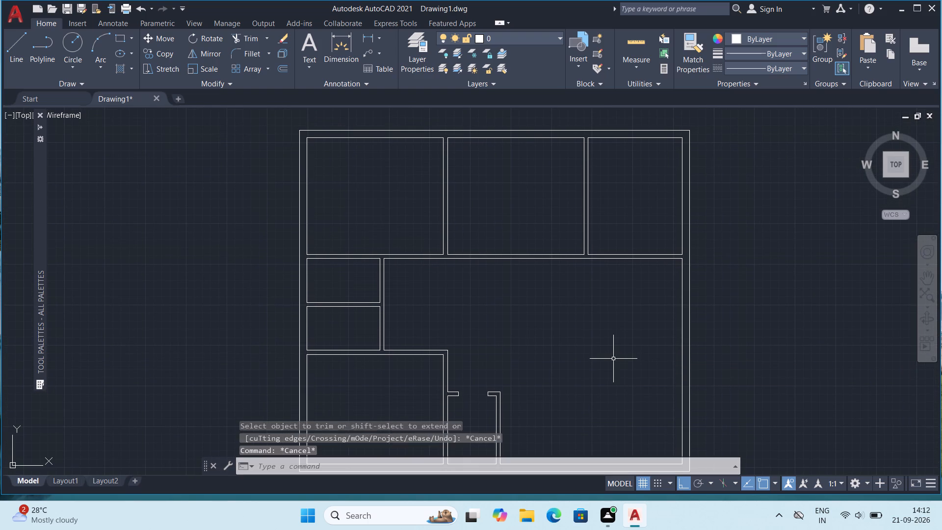
# Examine the overall floor plan and the area around the southwest room.
pyautogui.scroll(-1, 612, 354)
pyautogui.moveTo(607, 347); pyautogui.dragTo(606, 335, button='middle')
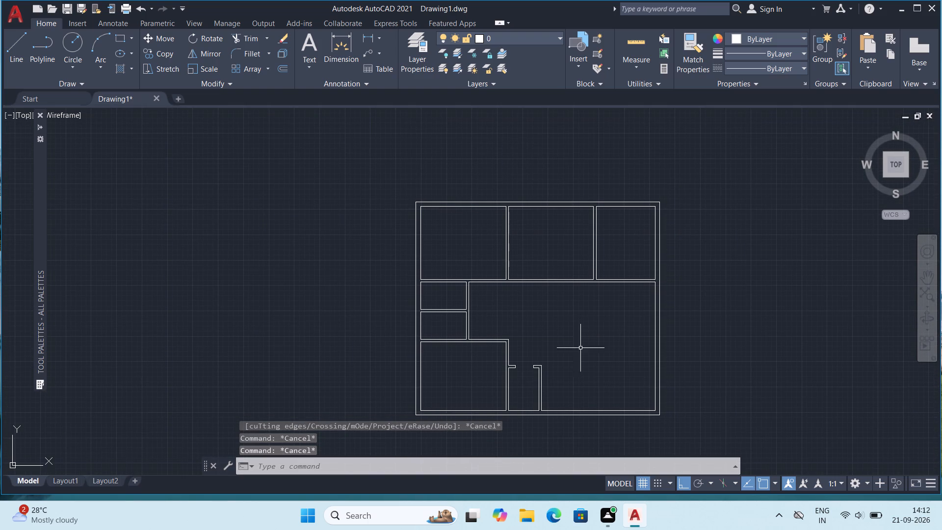
pyautogui.scroll(1, 488, 353)
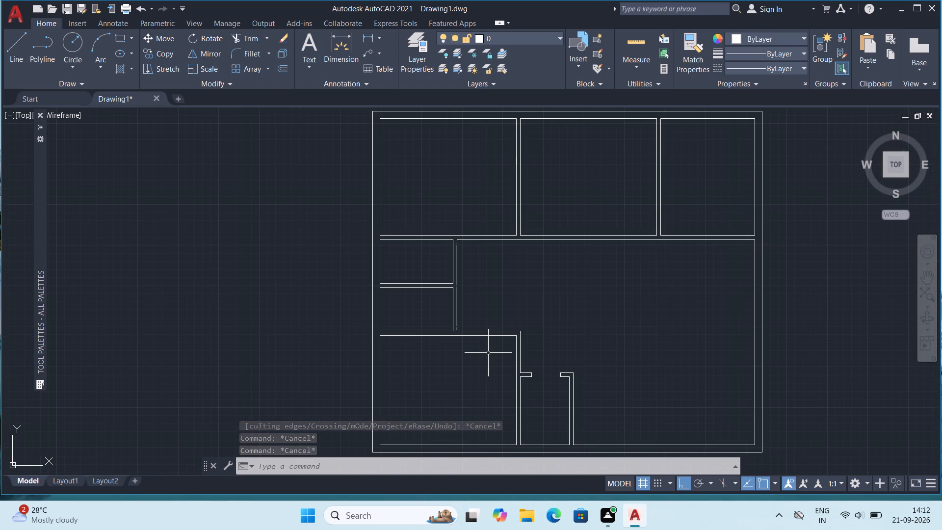
pyautogui.scroll(1, 455, 350)
pyautogui.scroll(-2, 455, 350)
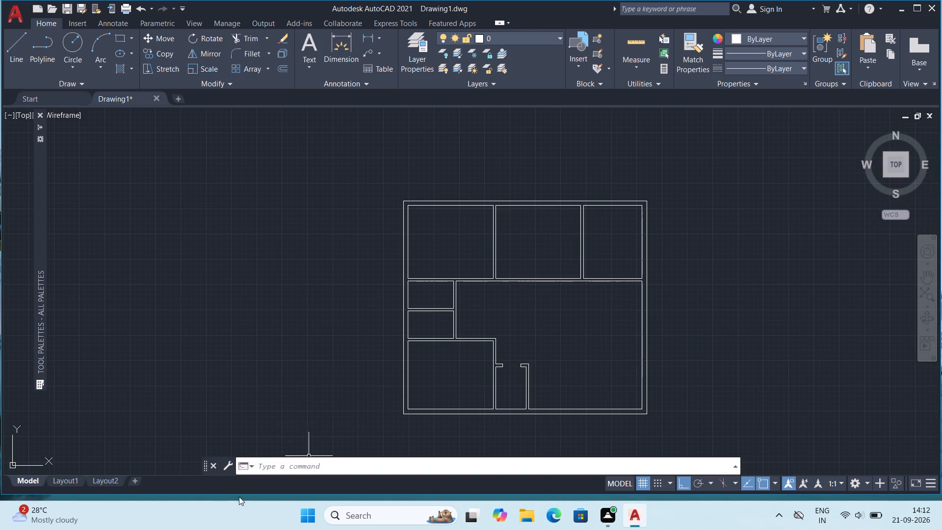
pyautogui.moveTo(449, 410); pyautogui.dragTo(445, 392, button='middle')
pyautogui.scroll(2, 441, 377)
pyautogui.moveTo(436, 393); pyautogui.dragTo(435, 328, button='middle')
pyautogui.scroll(-2, 438, 349)
pyautogui.moveTo(453, 334); pyautogui.dragTo(451, 351, button='middle')
pyautogui.scroll(1, 452, 345)
pyautogui.moveTo(447, 344); pyautogui.dragTo(450, 317, button='middle')
pyautogui.scroll(1, 445, 285)
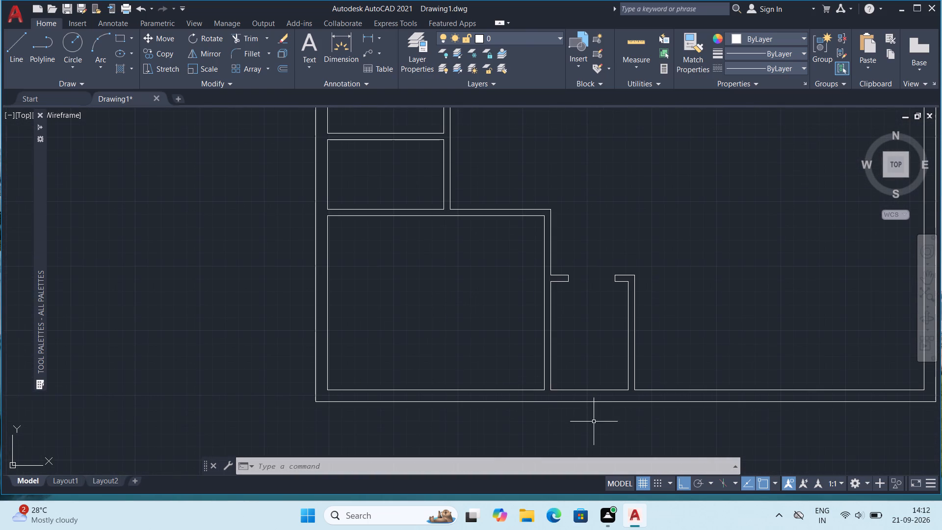
# Offset the southwest room's north inner line 4'6" south, and offset the copy another 5" south to form a partition.
pyautogui.press('o')
pyautogui.press('Return')
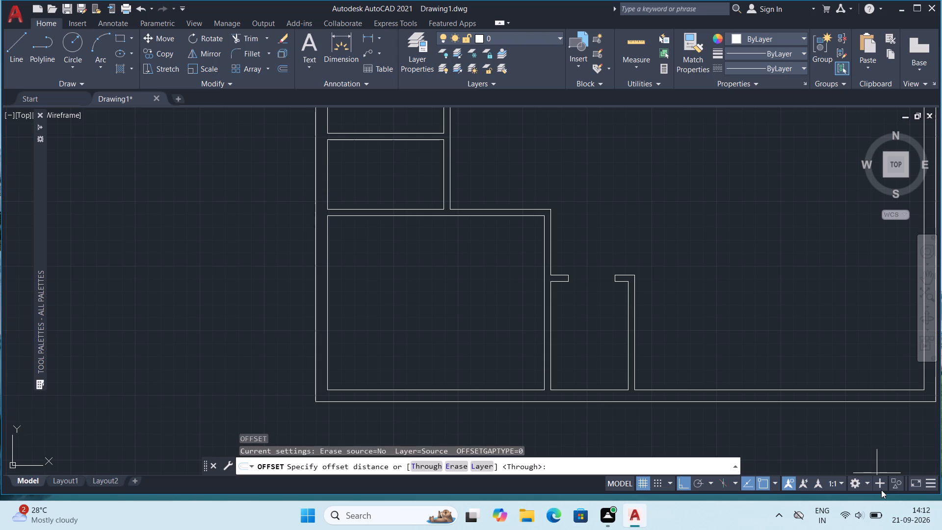
pyautogui.press('4')
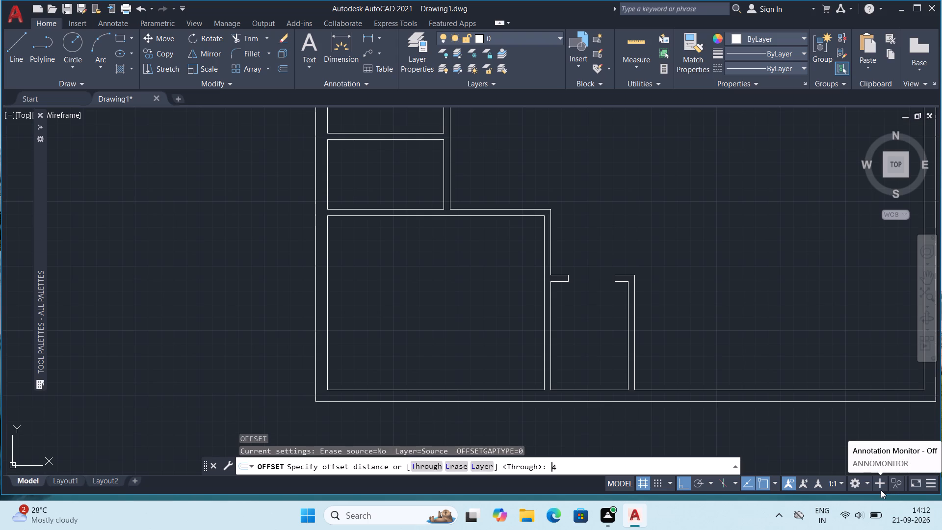
pyautogui.write('\'6"')
pyautogui.press('Return')
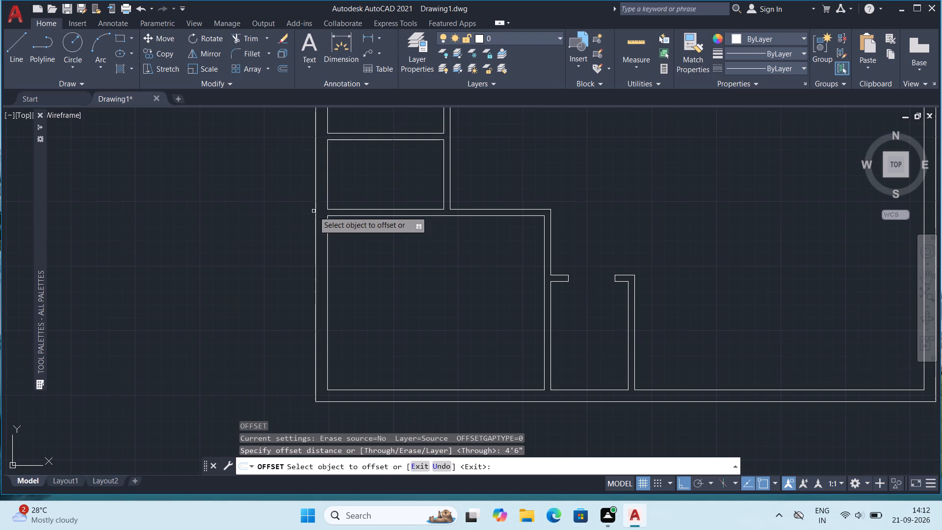
pyautogui.click(350, 217)
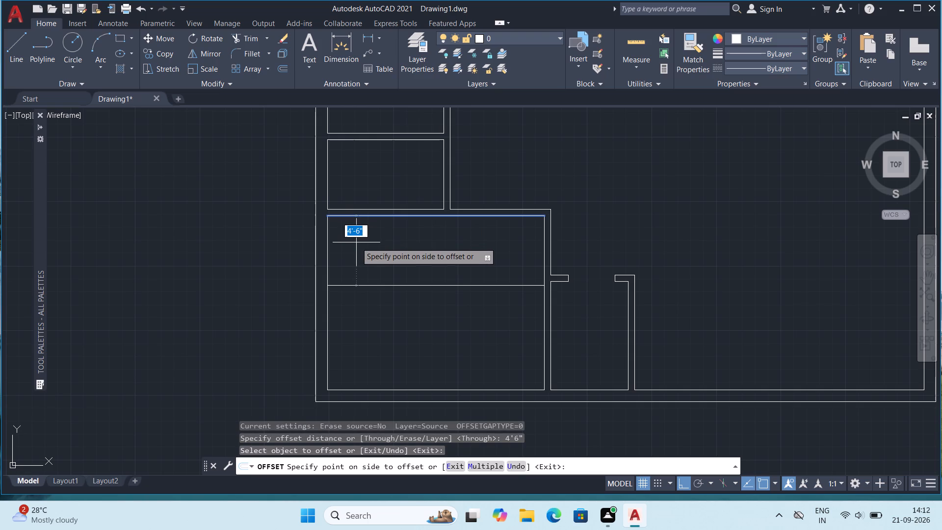
pyautogui.click(356, 242)
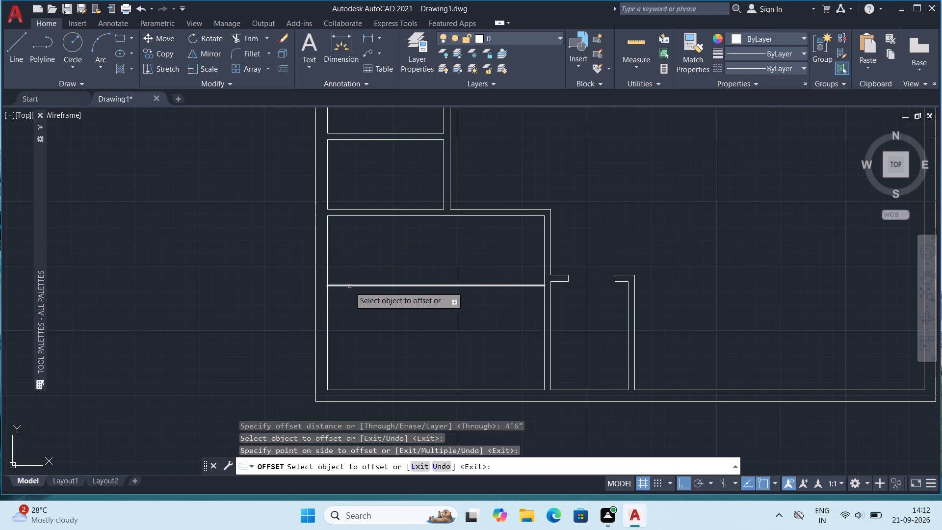
pyautogui.click(350, 285)
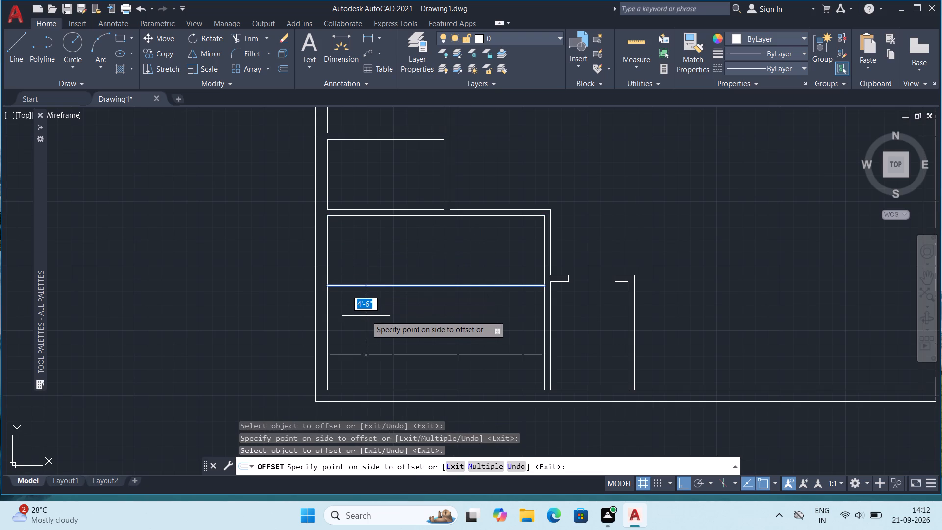
pyautogui.write('5"')
pyautogui.press('Return')
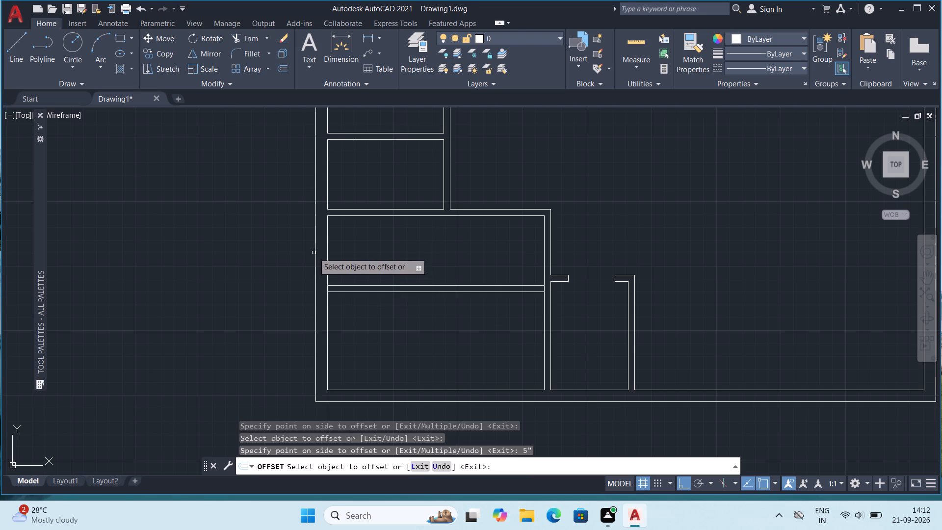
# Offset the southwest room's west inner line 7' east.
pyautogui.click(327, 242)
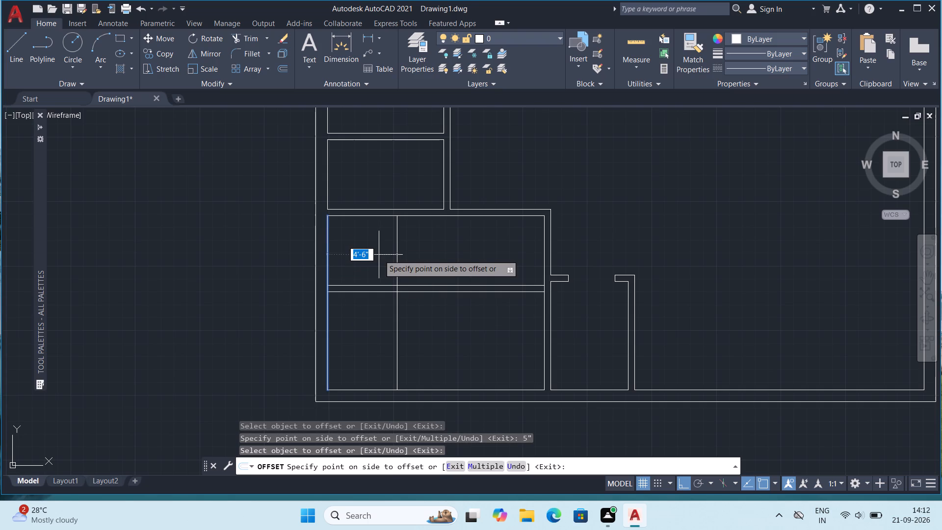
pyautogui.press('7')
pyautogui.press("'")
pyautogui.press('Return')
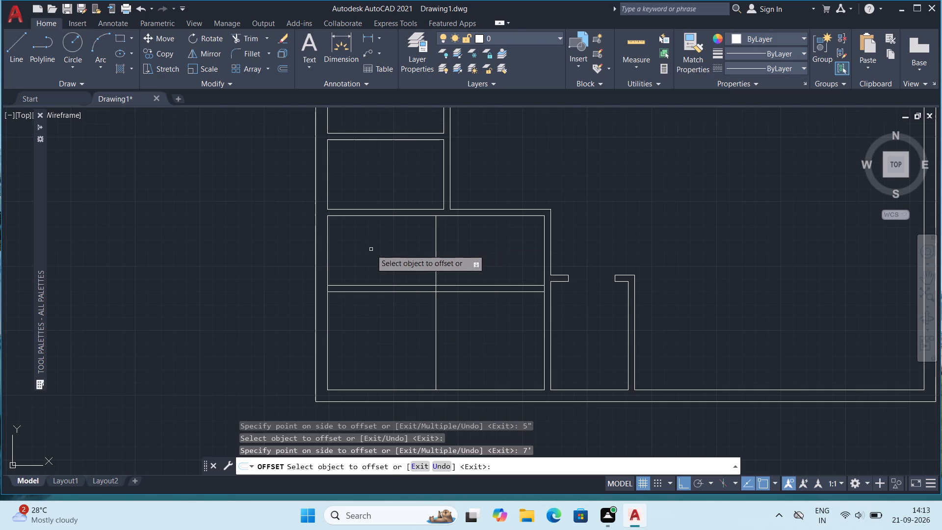
# Offset the southwest room's west inner line 7'6" east, and offset the copy another 5" east to form a partition.
pyautogui.click(327, 249)
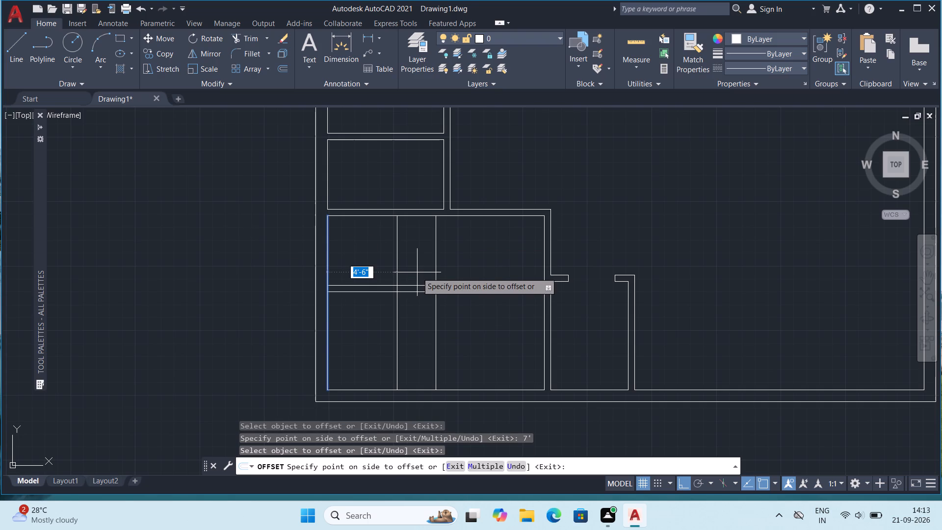
pyautogui.press('7')
pyautogui.press("'")
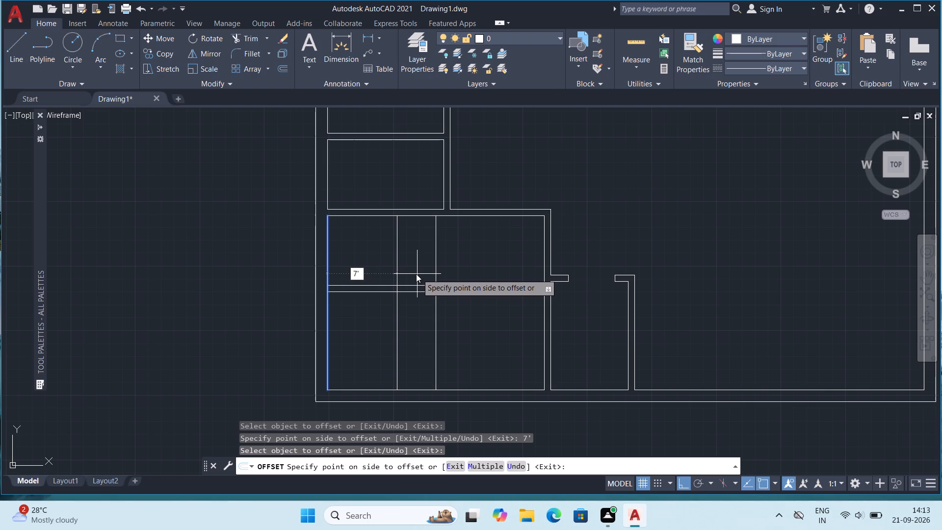
pyautogui.write('6"')
pyautogui.press('Return')
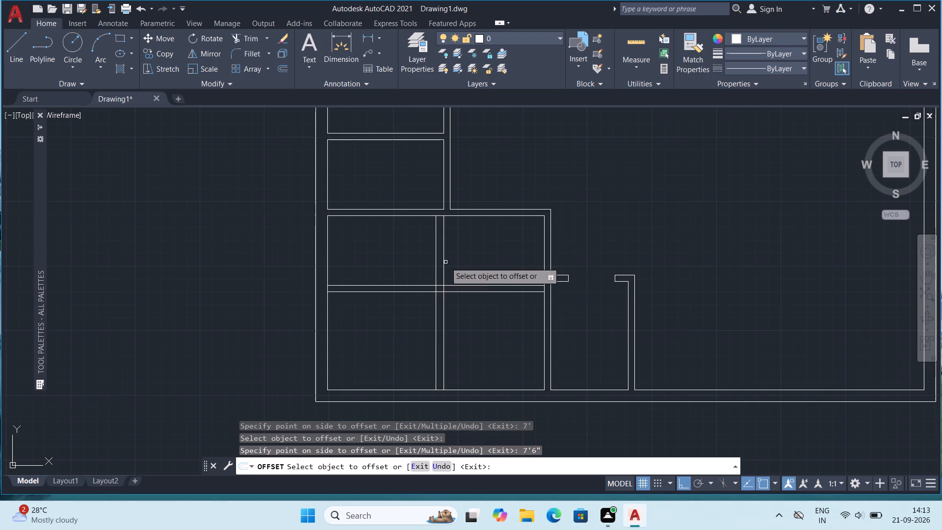
pyautogui.click(443, 247)
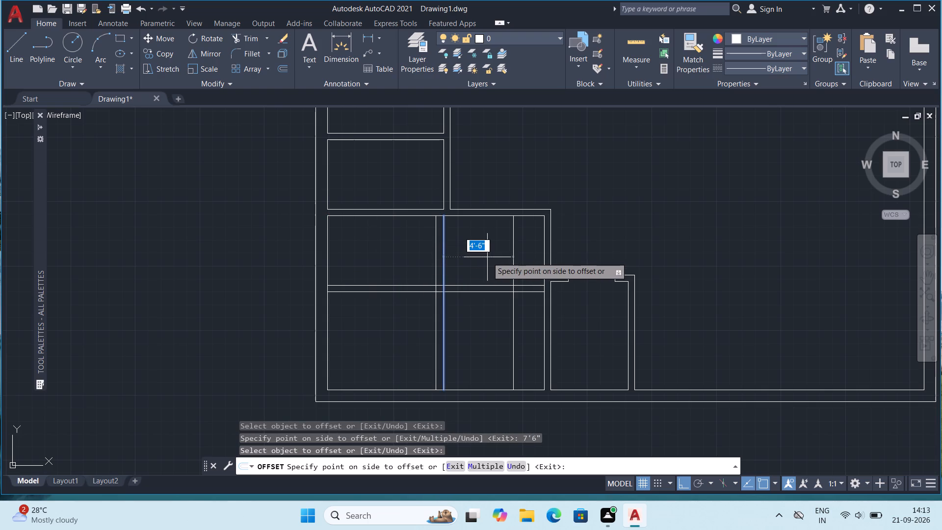
pyautogui.write('5"')
pyautogui.press('Return')
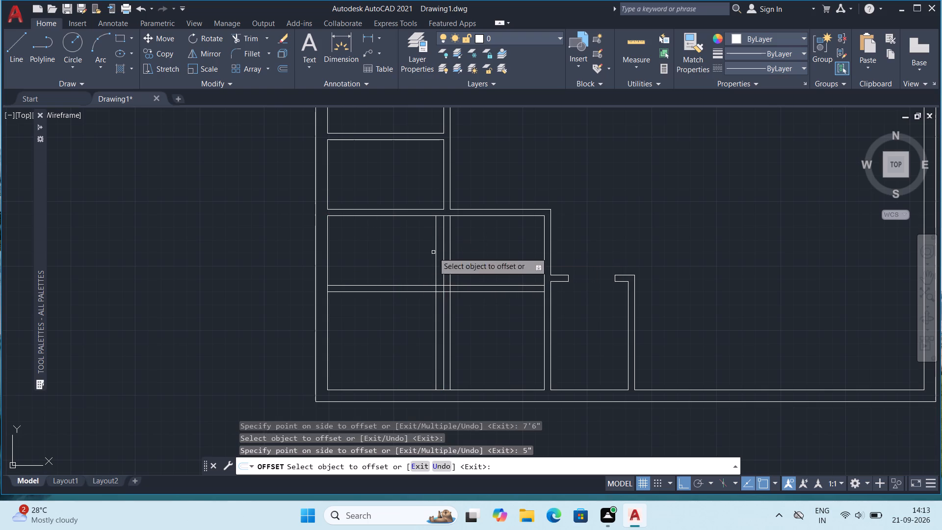
pyautogui.press('Escape')
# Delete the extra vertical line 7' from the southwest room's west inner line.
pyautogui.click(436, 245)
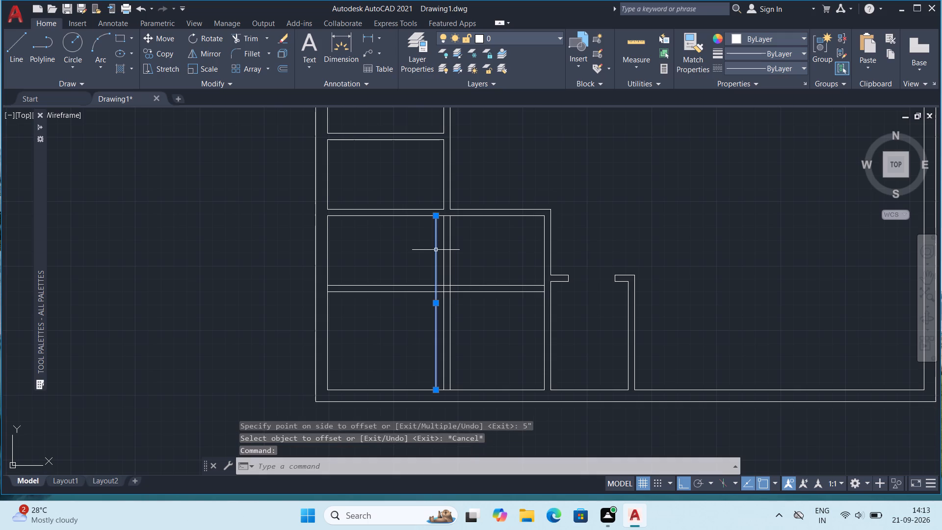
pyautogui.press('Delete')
# Trim the new partition lines extending east and south past their crossing in the southwest room.
pyautogui.moveTo(474, 309); pyautogui.dragTo(467, 296, button='middle')
pyautogui.press('t')
pyautogui.press('r')
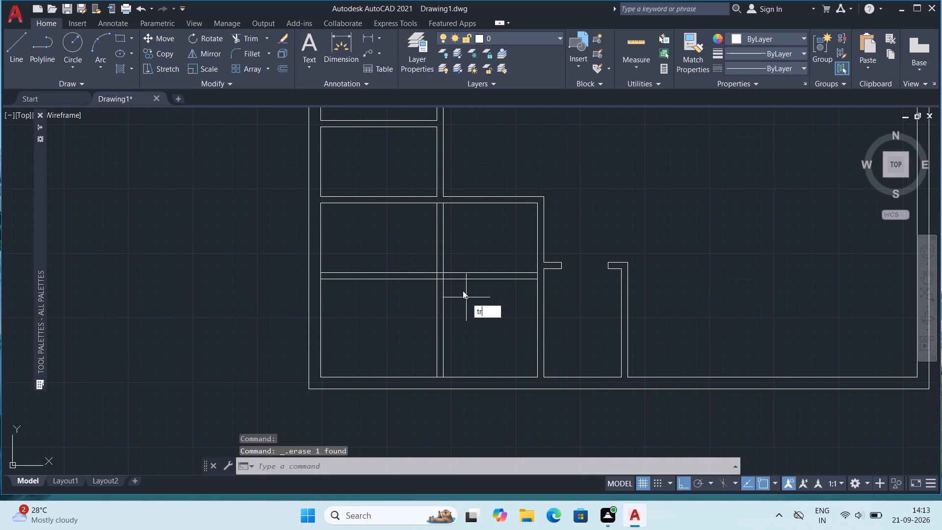
pyautogui.press('Return')
pyautogui.moveTo(490, 249); pyautogui.dragTo(434, 323)
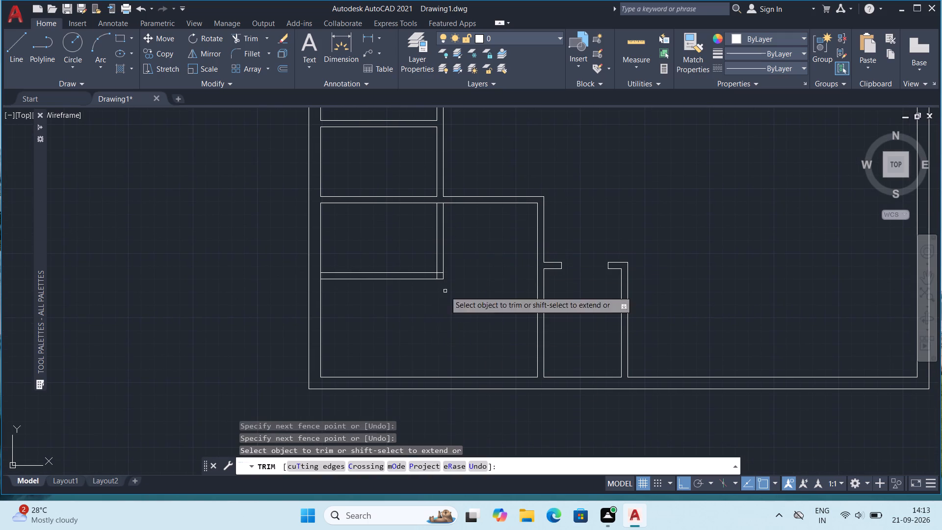
# Trim the leftover line segments inside the partition at its southeast corner and its north and west wall junctions.
pyautogui.scroll(6, 450, 276)
pyautogui.moveTo(305, 275); pyautogui.dragTo(372, 210)
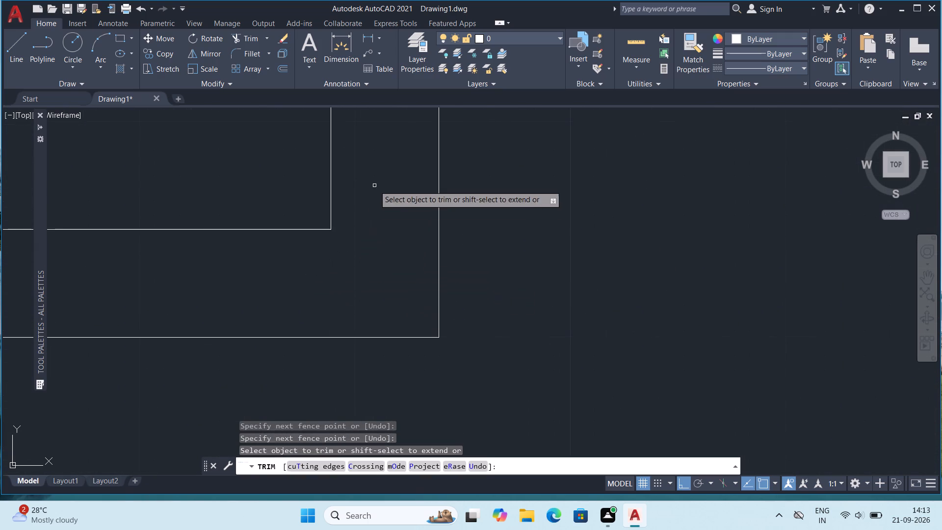
pyautogui.scroll(-5, 374, 187)
pyautogui.moveTo(414, 341); pyautogui.dragTo(447, 397, button='middle')
pyautogui.scroll(2, 414, 123)
pyautogui.scroll(2, 425, 162)
pyautogui.moveTo(426, 157); pyautogui.dragTo(446, 245)
pyautogui.scroll(-4, 450, 224)
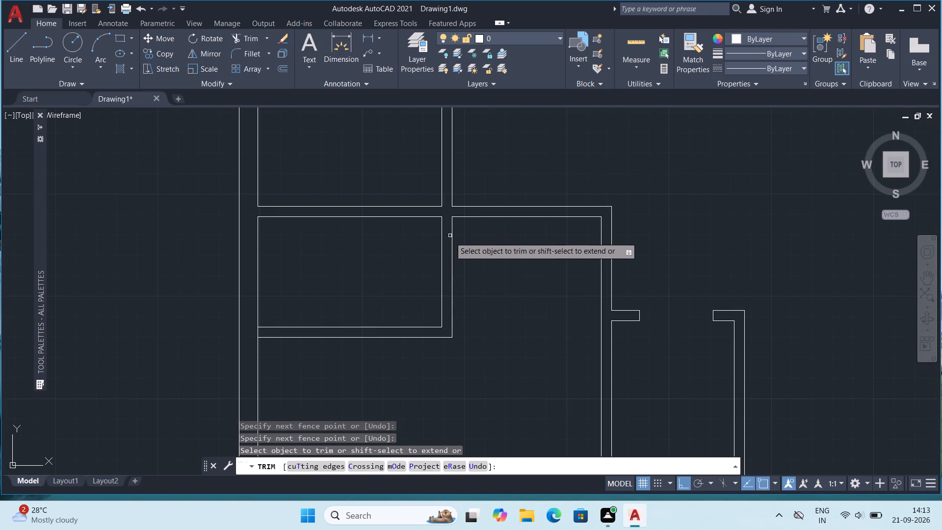
pyautogui.moveTo(259, 349); pyautogui.dragTo(325, 295, button='middle')
pyautogui.scroll(2, 346, 268)
pyautogui.scroll(2, 293, 300)
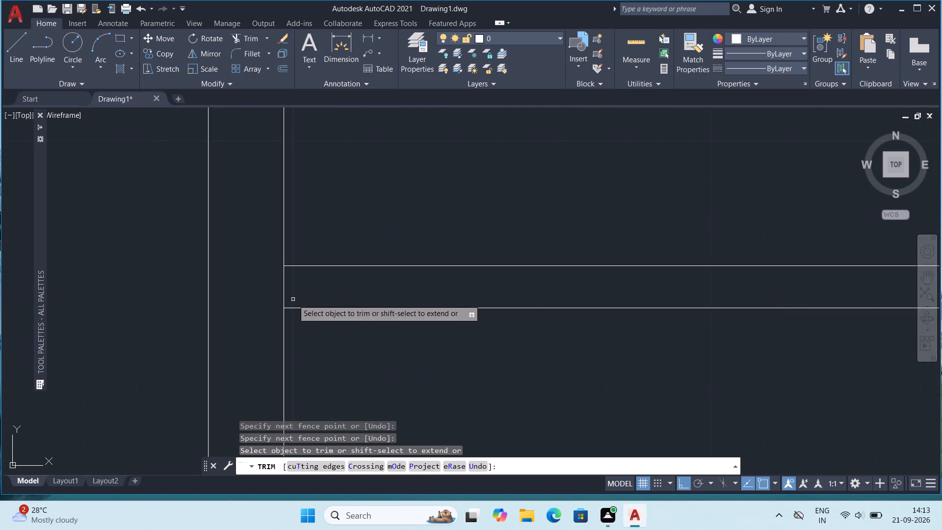
pyautogui.moveTo(249, 276); pyautogui.dragTo(381, 283)
# Examine the new small room, the overall floor plan and the northeast room.
pyautogui.scroll(-5, 388, 277)
pyautogui.moveTo(526, 238); pyautogui.dragTo(506, 270, button='middle')
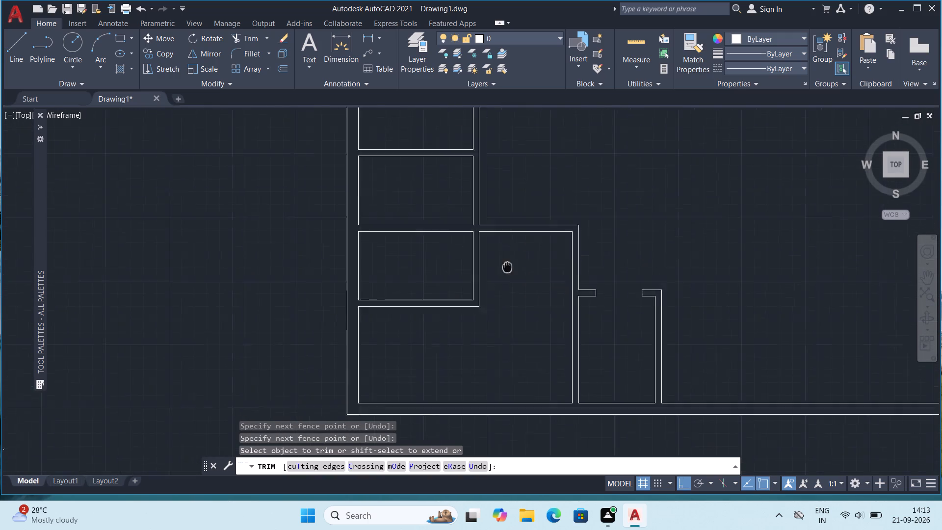
pyautogui.moveTo(506, 270); pyautogui.dragTo(488, 297, button='middle')
pyautogui.scroll(-1, 478, 271)
pyautogui.moveTo(478, 321); pyautogui.dragTo(449, 279, button='middle')
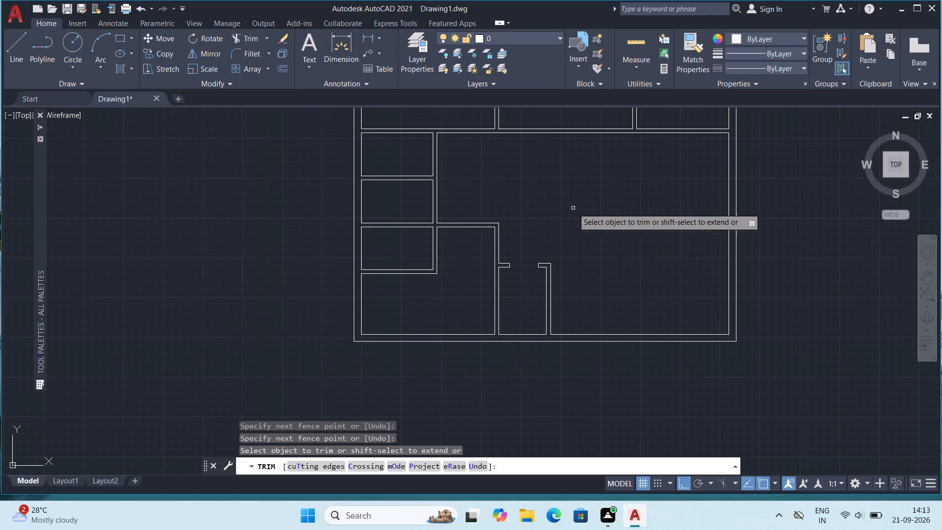
pyautogui.moveTo(588, 194); pyautogui.dragTo(589, 302, button='middle')
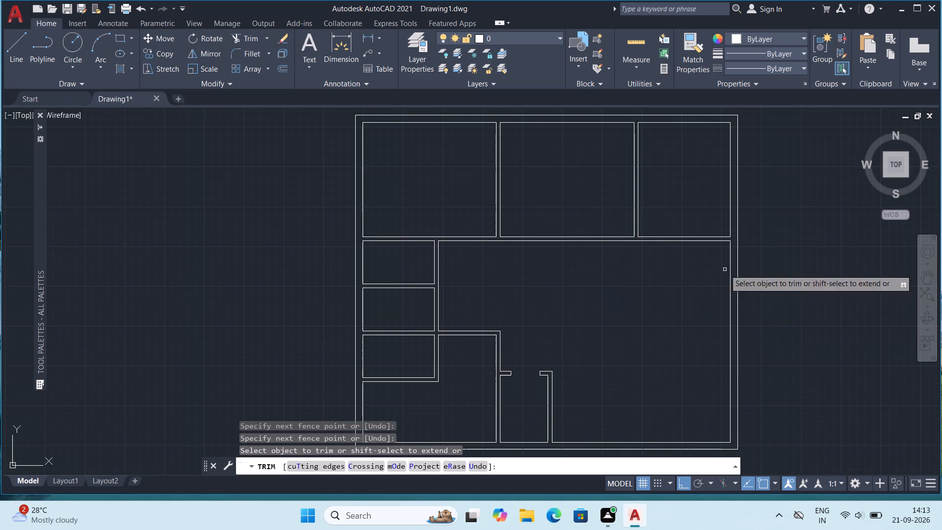
pyautogui.moveTo(621, 265); pyautogui.dragTo(518, 286, button='middle')
pyautogui.scroll(1, 660, 149)
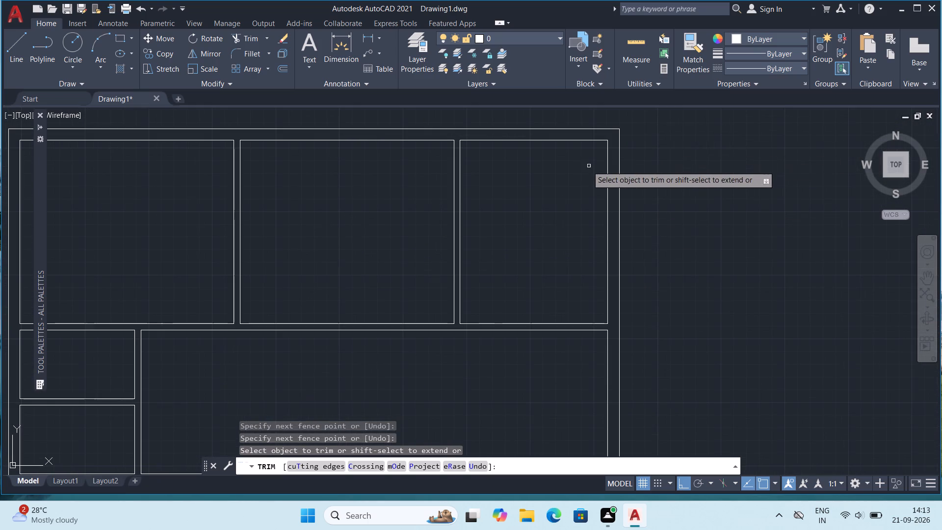
pyautogui.press('Escape')
pyautogui.press('Escape')
pyautogui.press('Escape')
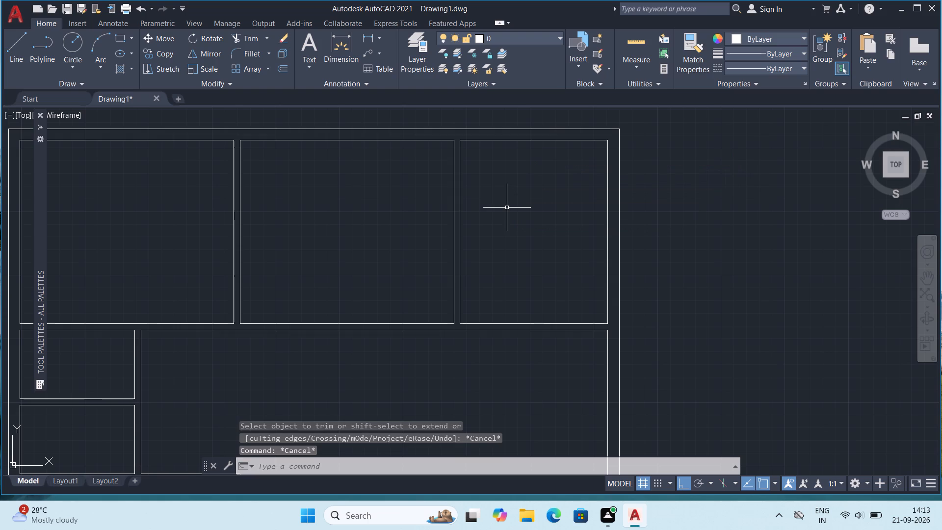
pyautogui.press('Escape')
pyautogui.press('Escape')
pyautogui.press('Escape')
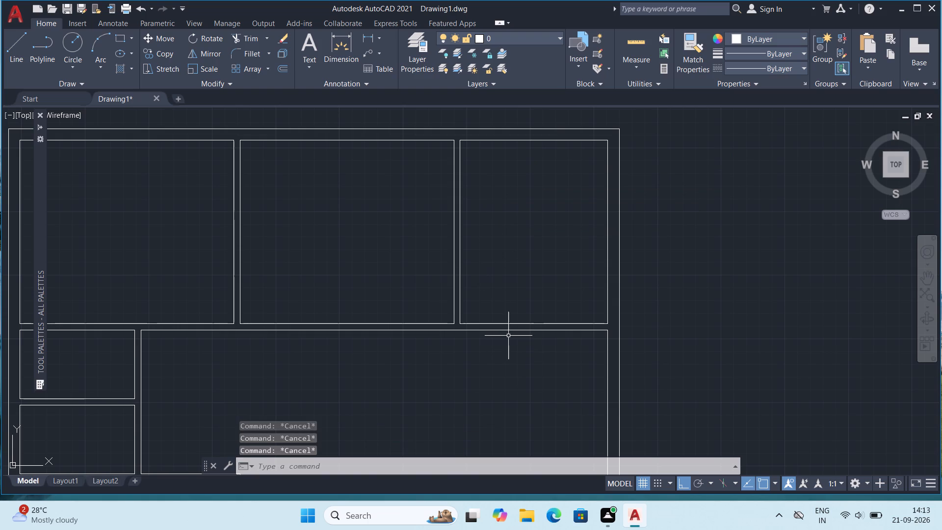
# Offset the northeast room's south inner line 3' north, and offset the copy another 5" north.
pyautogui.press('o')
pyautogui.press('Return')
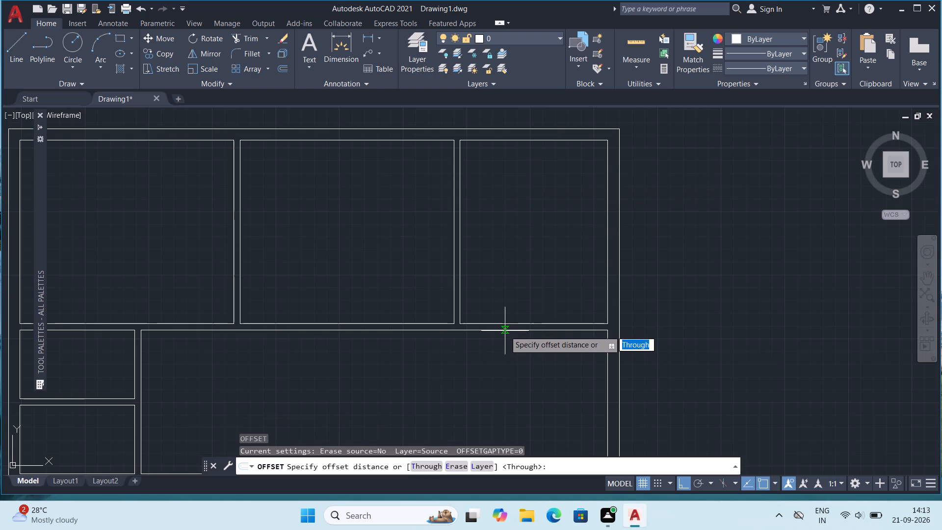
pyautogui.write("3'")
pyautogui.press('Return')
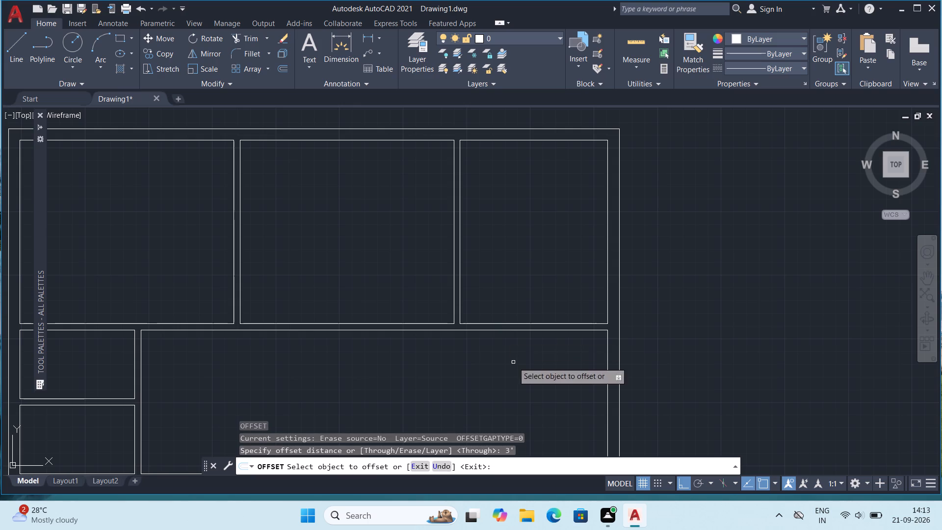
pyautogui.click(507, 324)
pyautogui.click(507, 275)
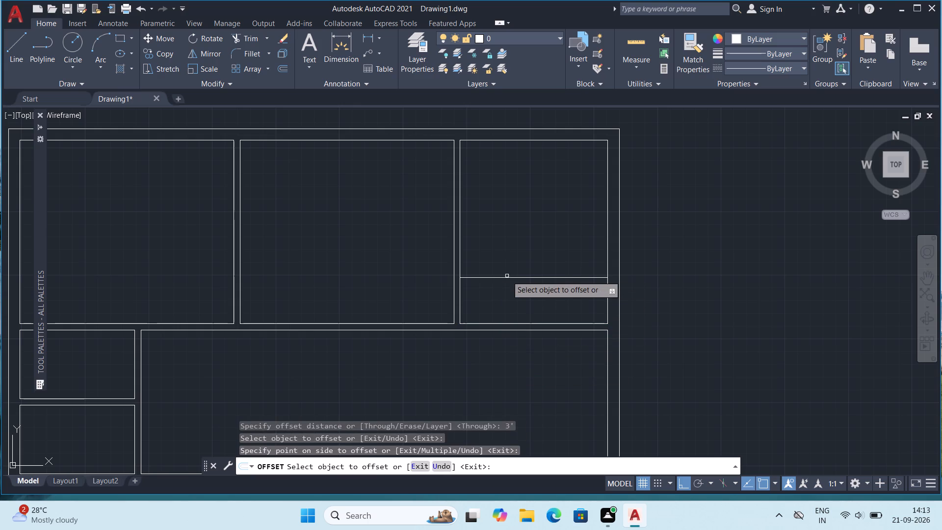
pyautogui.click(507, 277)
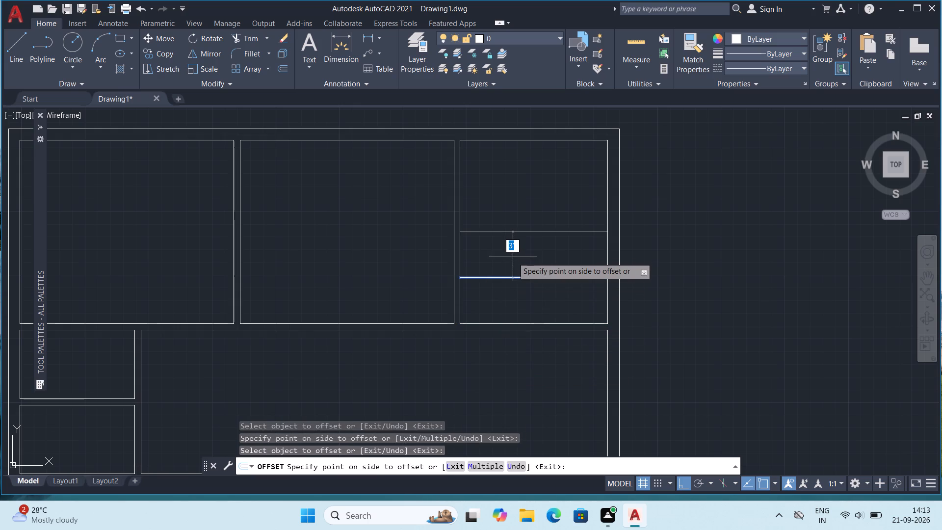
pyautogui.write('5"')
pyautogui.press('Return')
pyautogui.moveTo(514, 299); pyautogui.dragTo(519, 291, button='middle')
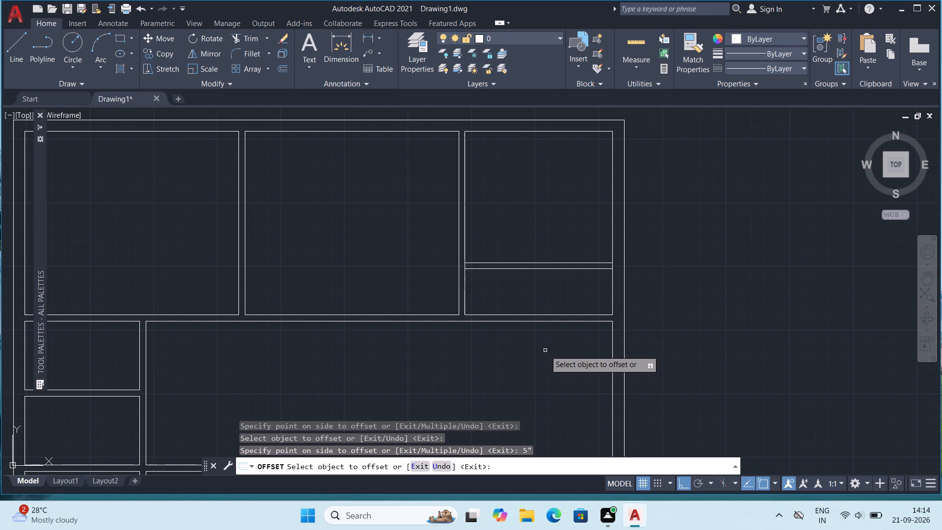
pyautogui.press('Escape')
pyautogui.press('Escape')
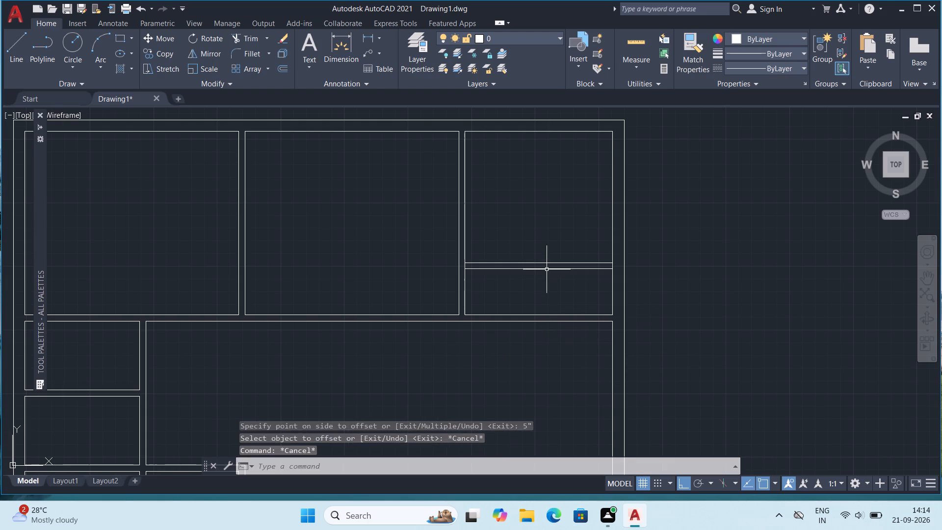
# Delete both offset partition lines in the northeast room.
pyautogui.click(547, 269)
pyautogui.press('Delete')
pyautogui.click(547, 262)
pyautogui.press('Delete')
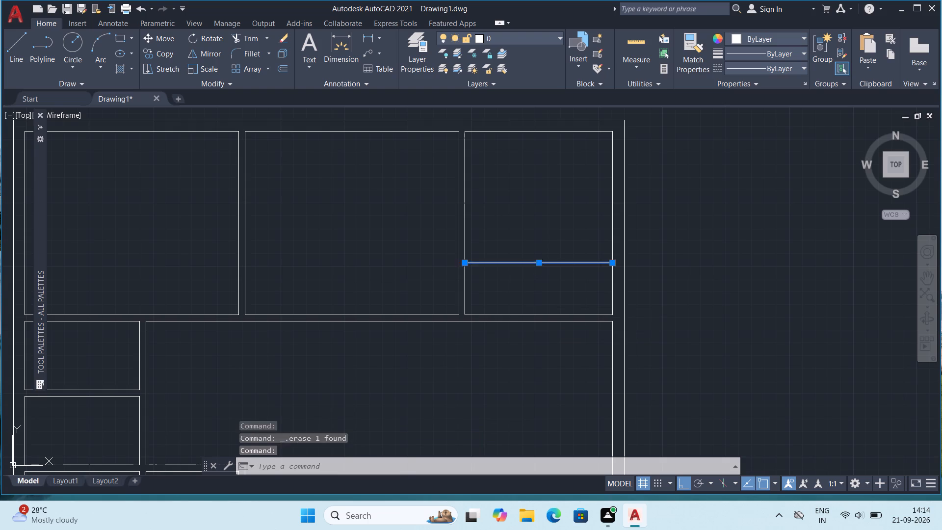
# Examine the layout of the whole floor plan.
pyautogui.scroll(-1, 522, 335)
pyautogui.moveTo(415, 401); pyautogui.dragTo(507, 268, button='middle')
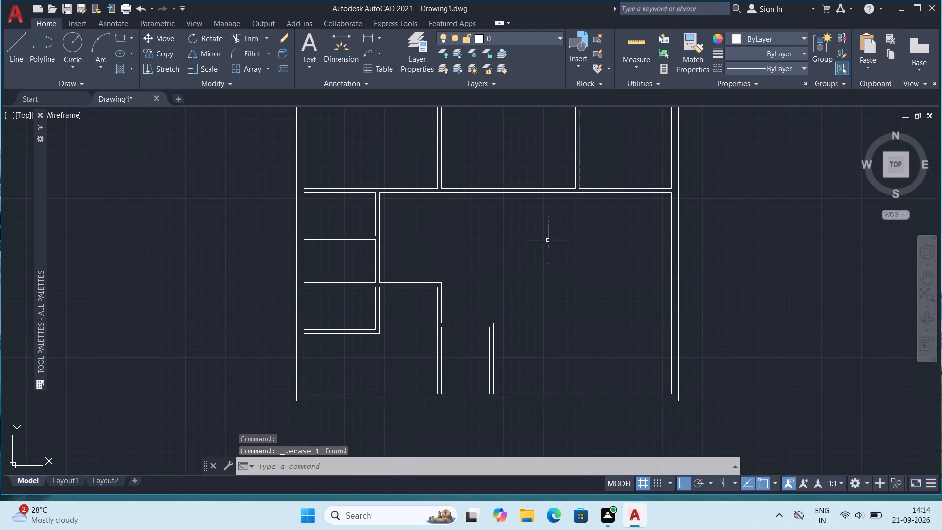
pyautogui.moveTo(550, 248); pyautogui.dragTo(528, 304, button='middle')
pyautogui.scroll(-1, 367, 234)
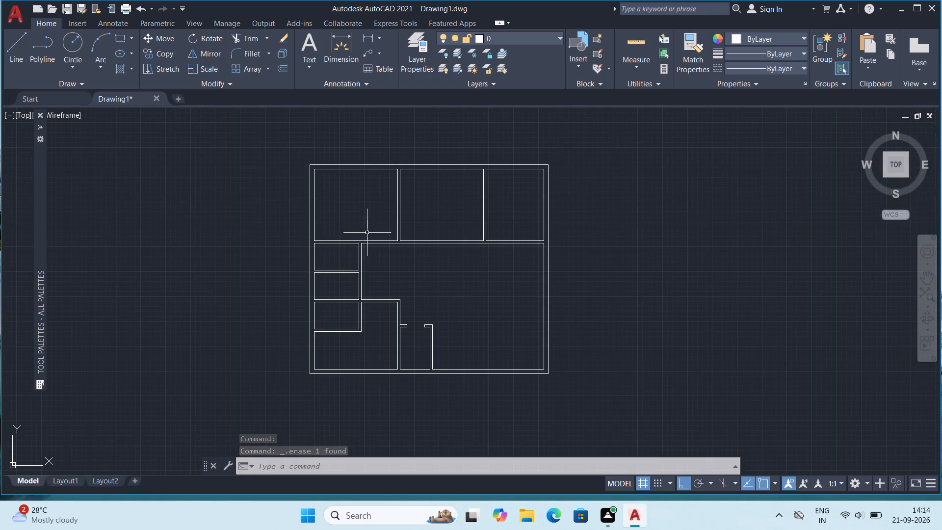
pyautogui.moveTo(413, 221); pyautogui.dragTo(413, 213, button='middle')
pyautogui.scroll(1, 428, 178)
pyautogui.moveTo(320, 202); pyautogui.dragTo(328, 194, button='middle')
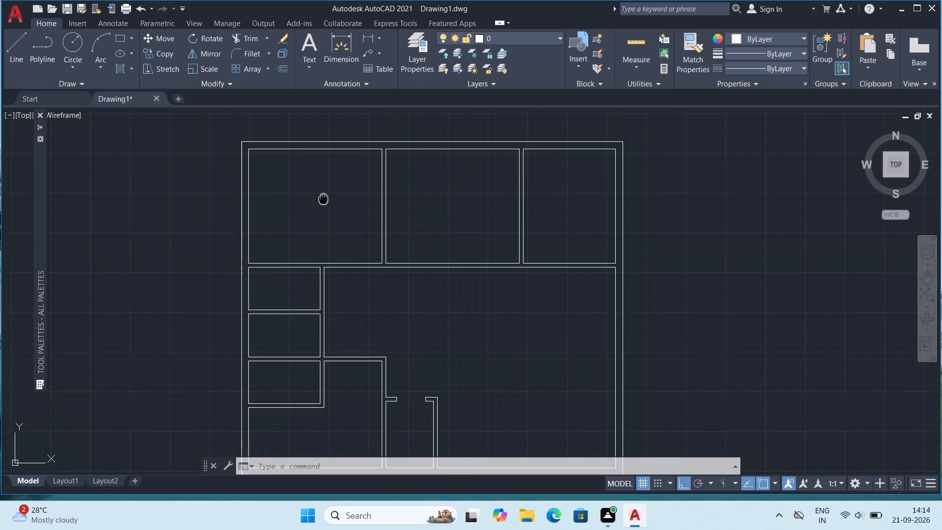
pyautogui.moveTo(328, 194); pyautogui.dragTo(337, 184, button='middle')
pyautogui.moveTo(589, 431); pyautogui.dragTo(582, 414, button='middle')
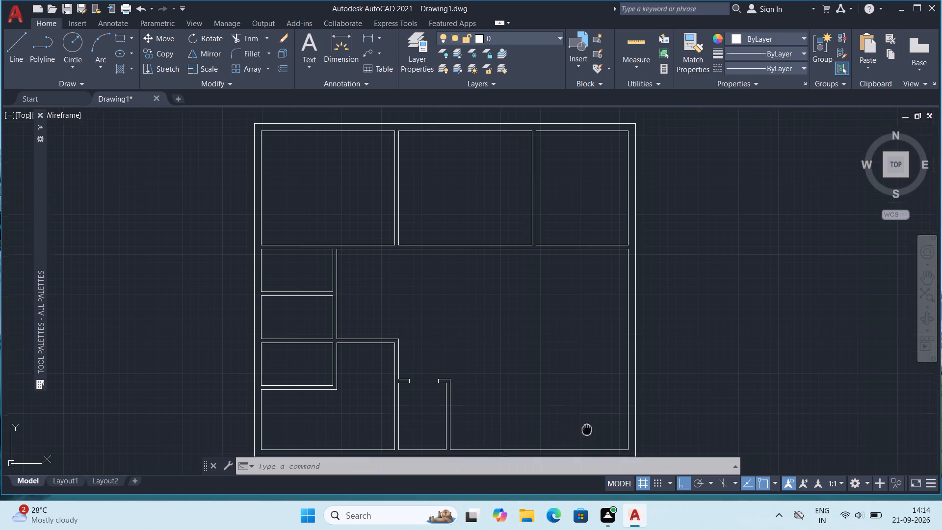
pyautogui.moveTo(582, 414); pyautogui.dragTo(602, 421, button='middle')
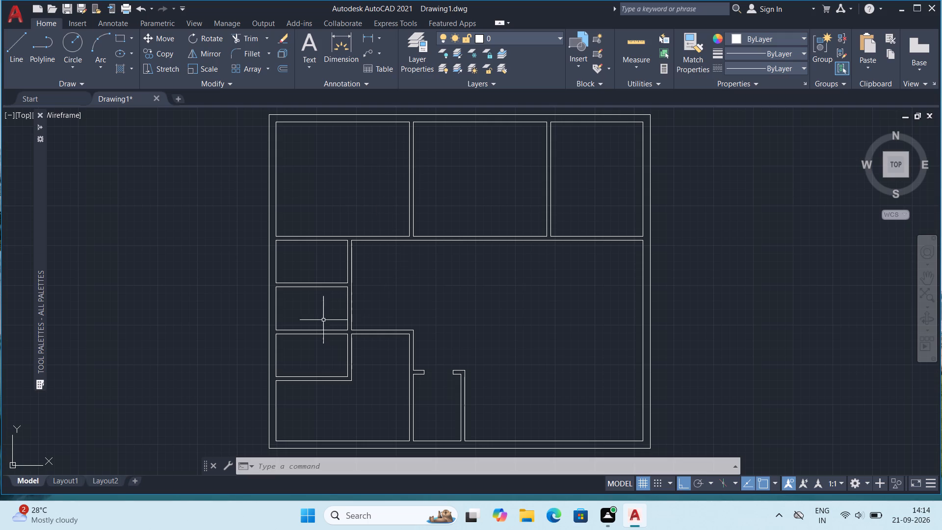
# Insert the Door - Imperial block in the empty space west of the floor plan.
pyautogui.click(40, 208)
pyautogui.click(76, 145)
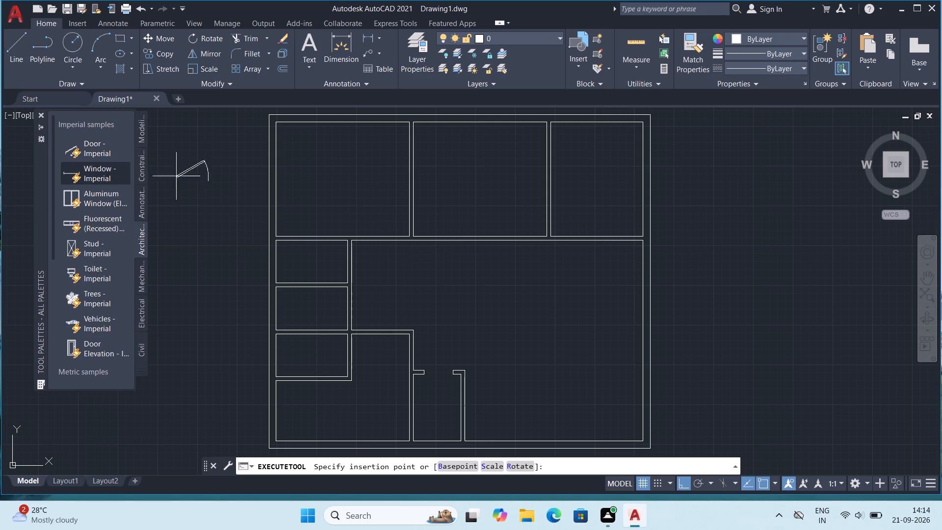
pyautogui.click(172, 177)
# Set the inserted door block's opening angle to Open 90º.
pyautogui.click(174, 178)
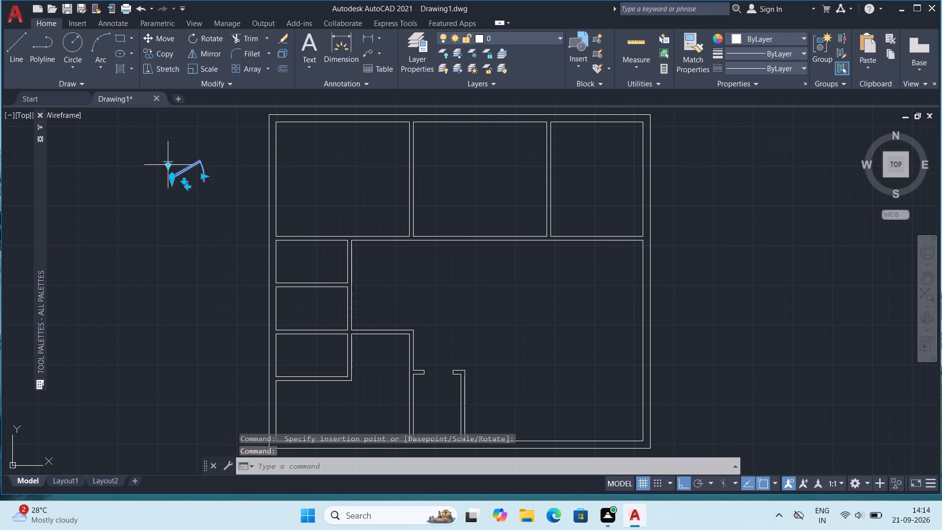
pyautogui.click(170, 163)
pyautogui.click(209, 207)
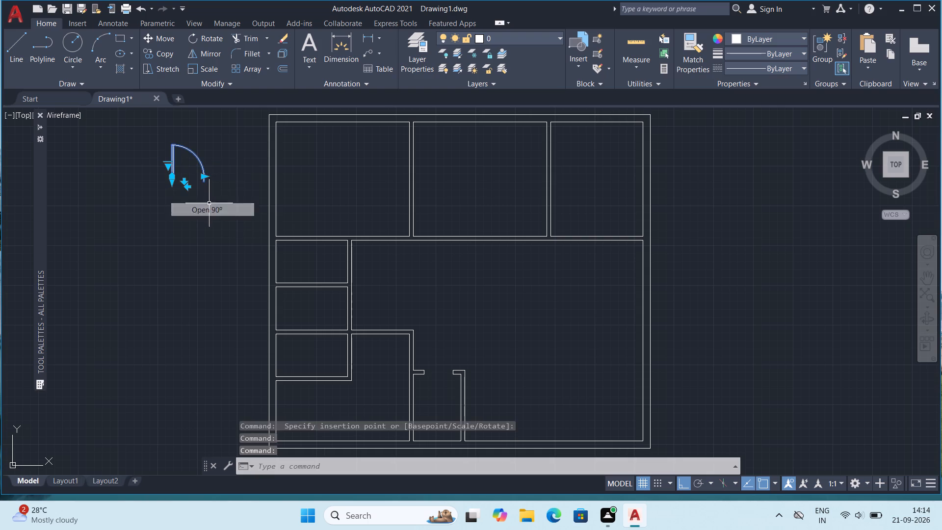
# Scale the door block by reference from its hinge-side end, using its full opening width as reference and 2'6" as new length.
pyautogui.press('s')
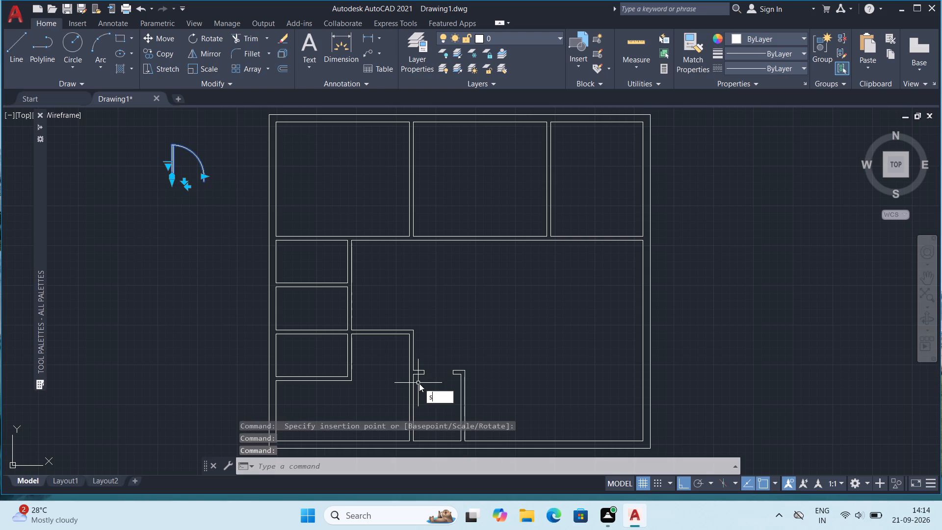
pyautogui.press('c')
pyautogui.press('Return')
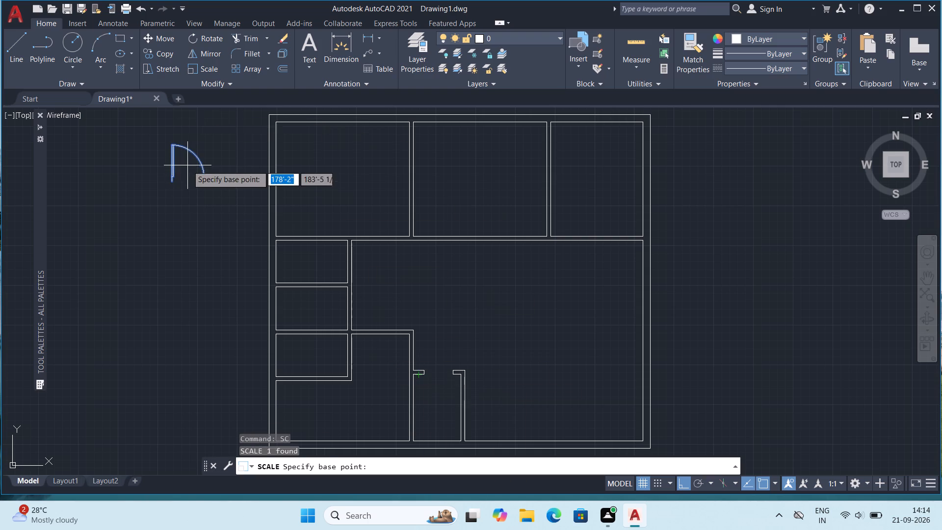
pyautogui.scroll(3, 187, 166)
pyautogui.click(124, 229)
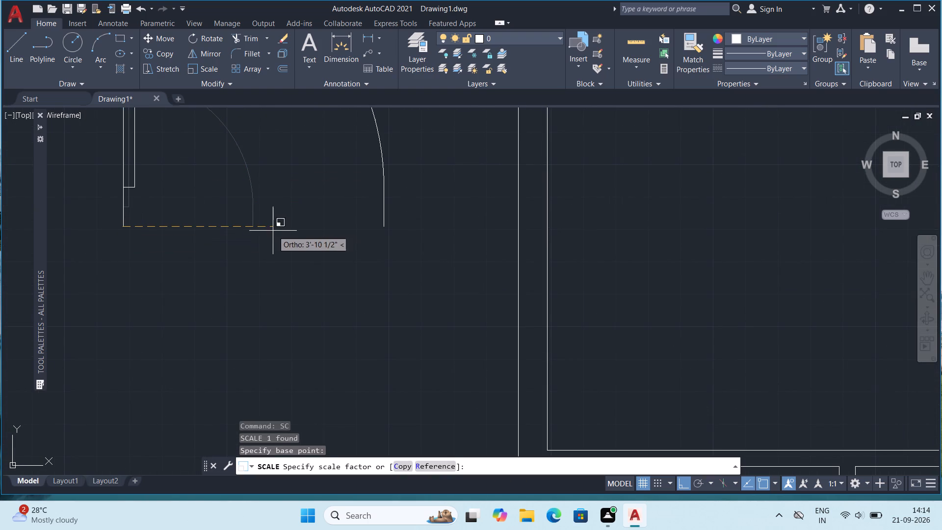
pyautogui.click(424, 467)
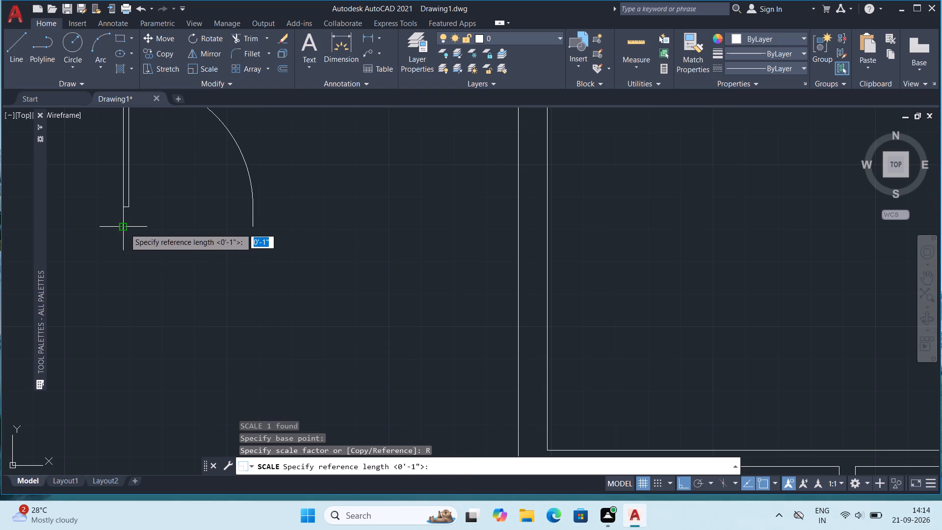
pyautogui.click(125, 227)
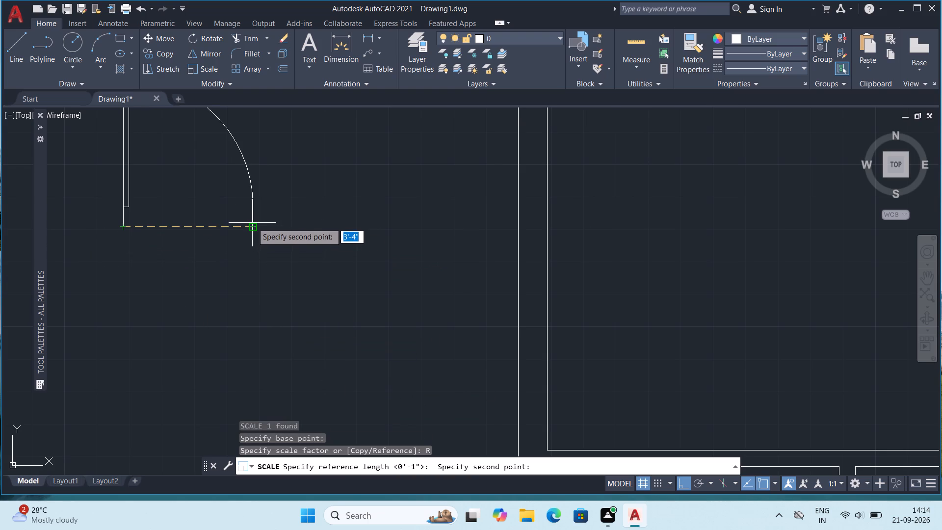
pyautogui.click(252, 223)
pyautogui.scroll(-3, 355, 230)
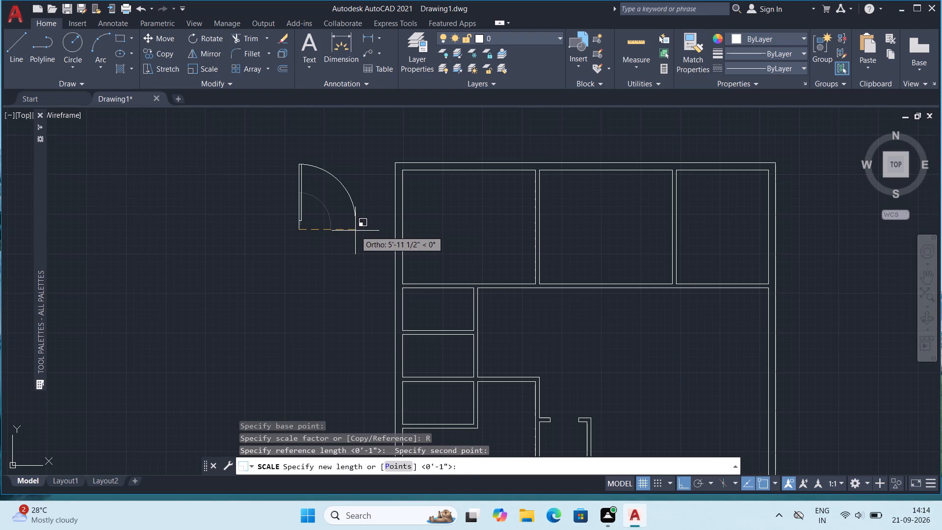
pyautogui.press('2')
pyautogui.write('\'6"')
pyautogui.press('Return')
# Rotate the scaled door block 90° about the free end of its swing arc.
pyautogui.moveTo(328, 224); pyautogui.dragTo(279, 186, button='middle')
pyautogui.scroll(2, 275, 177)
pyautogui.scroll(-2, 274, 173)
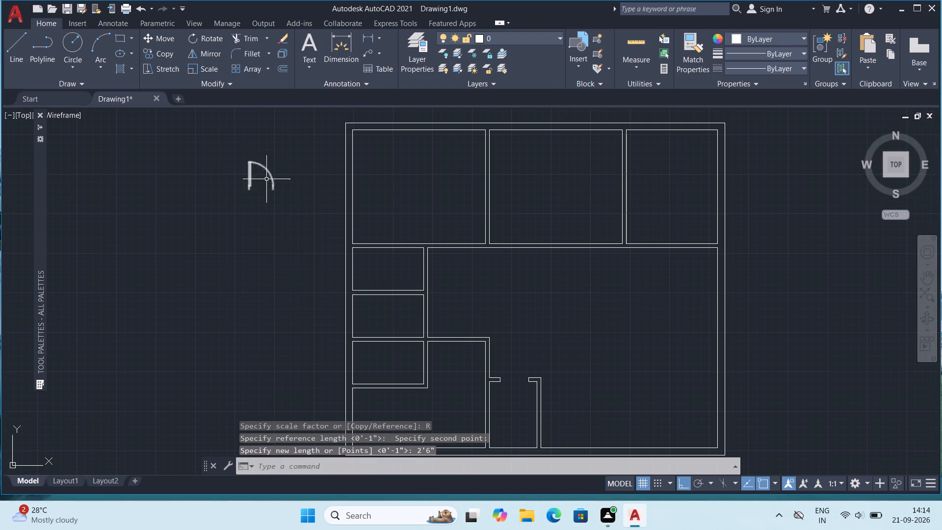
pyautogui.click(269, 176)
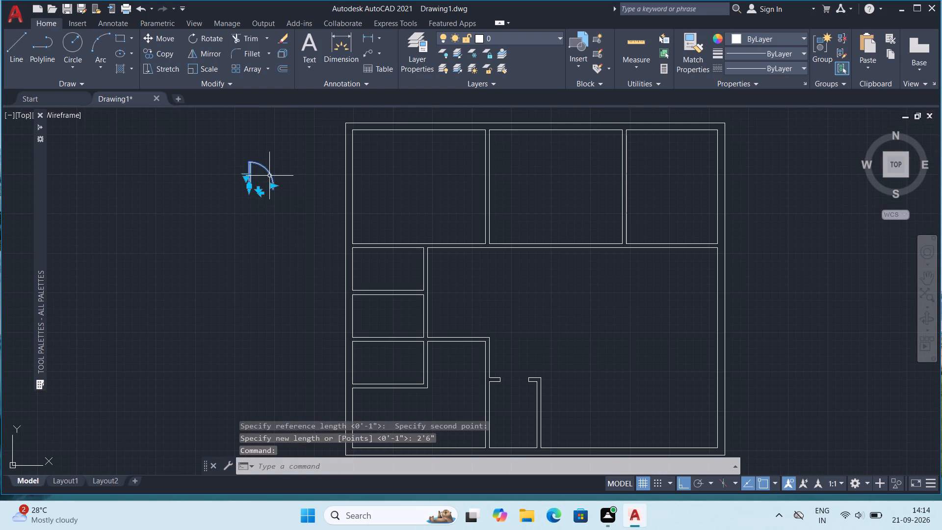
pyautogui.write('ro')
pyautogui.press('Return')
pyautogui.click(272, 189)
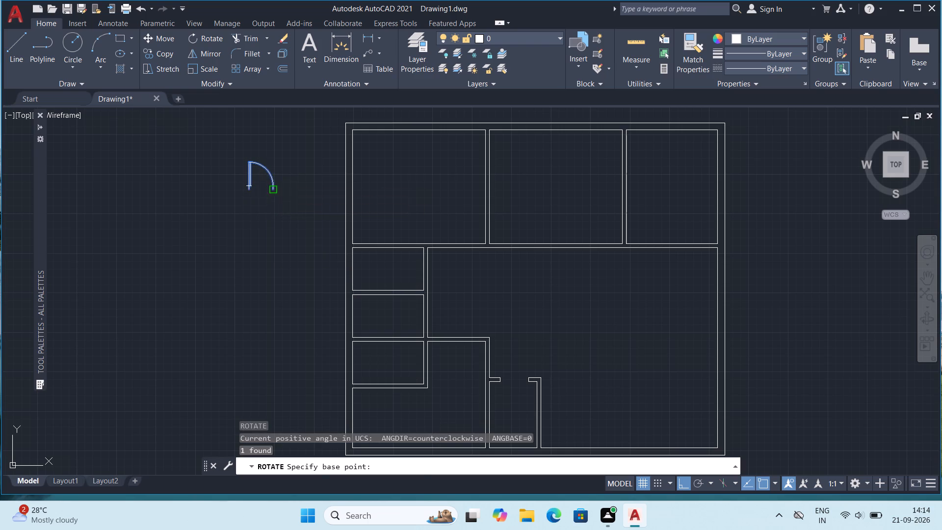
pyautogui.click(277, 155)
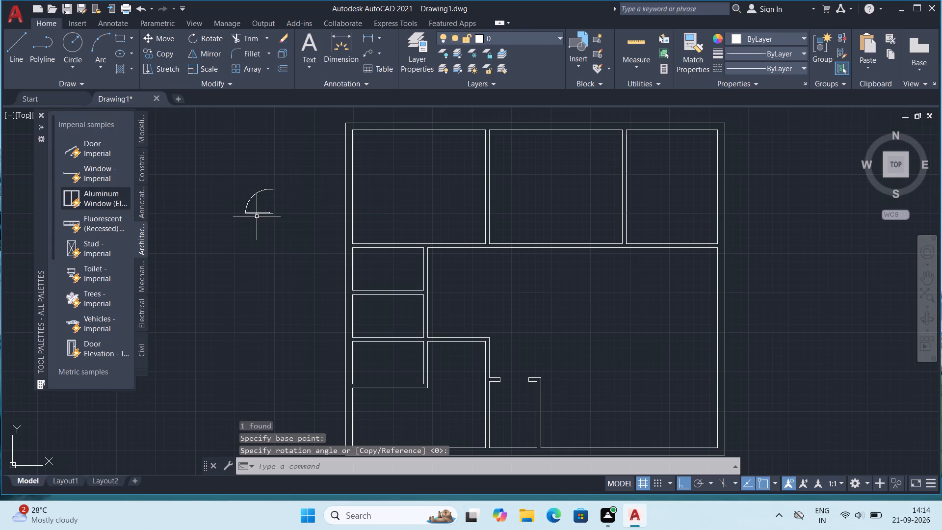
# Place three copies of the rotated door block in the empty space west of the floor plan.
pyautogui.click(257, 213)
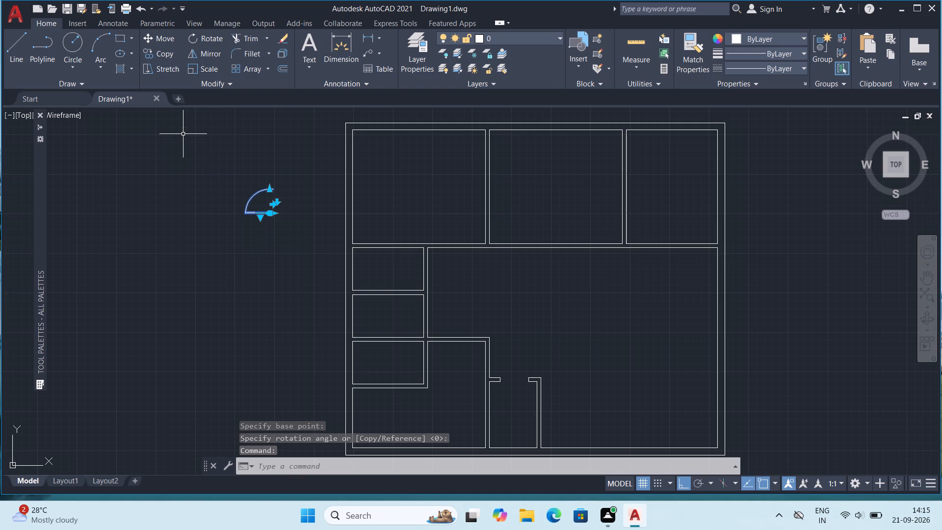
pyautogui.hotkey('ctrl', 'c')
pyautogui.hotkey('ctrl', 'v')
pyautogui.click(124, 266)
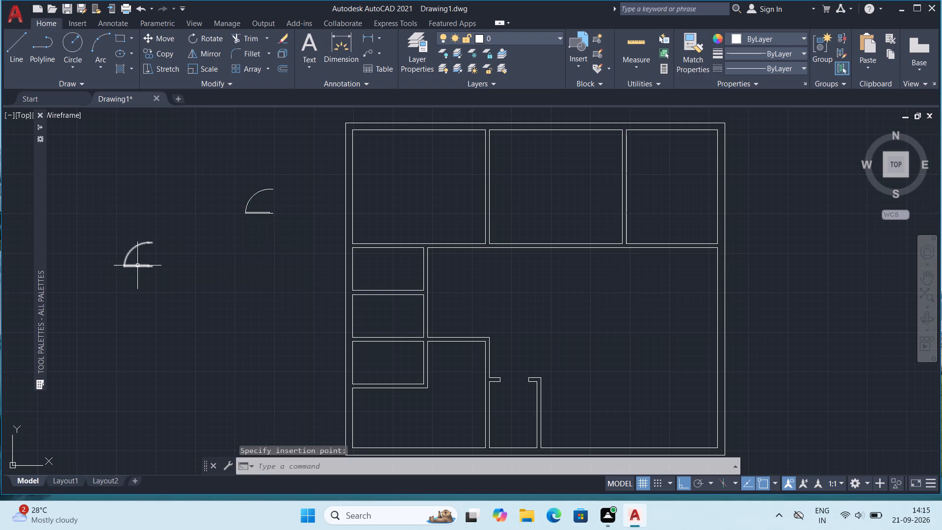
pyautogui.click(137, 265)
pyautogui.hotkey('ctrl', 'v')
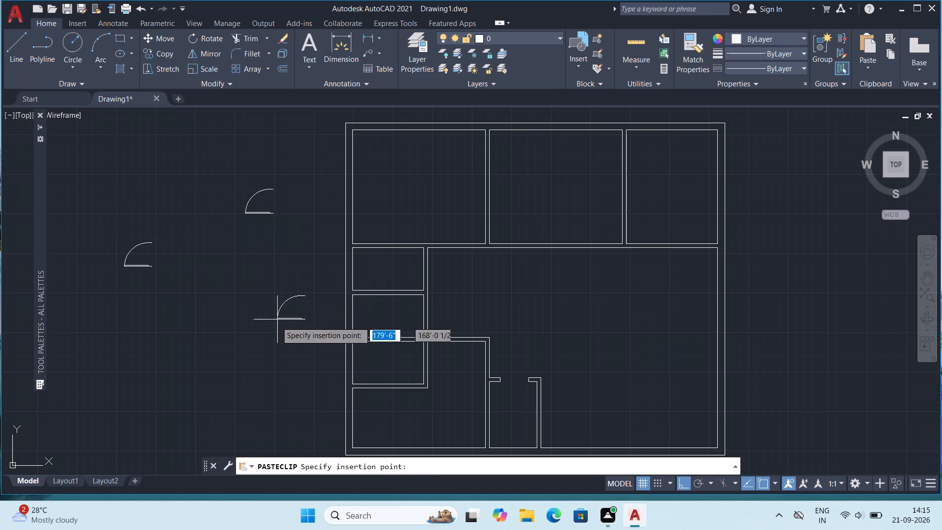
pyautogui.keyDown('ctrl'); pyautogui.click(234, 334); pyautogui.keyUp('ctrl')
pyautogui.hotkey('ctrl', 'v')
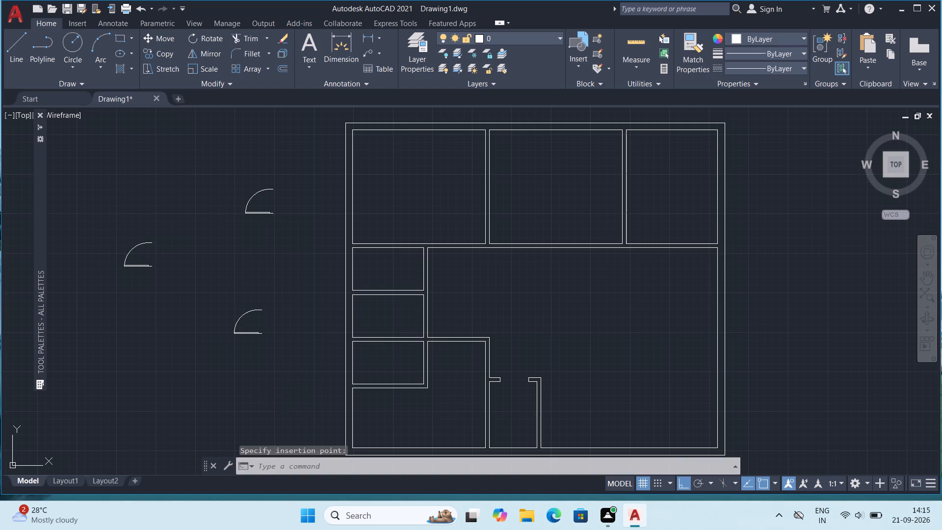
pyautogui.click(146, 333)
# Rotate the southwesternmost door copy 270° about the free end of its swing arc.
pyautogui.click(149, 318)
pyautogui.press('r')
pyautogui.press('o')
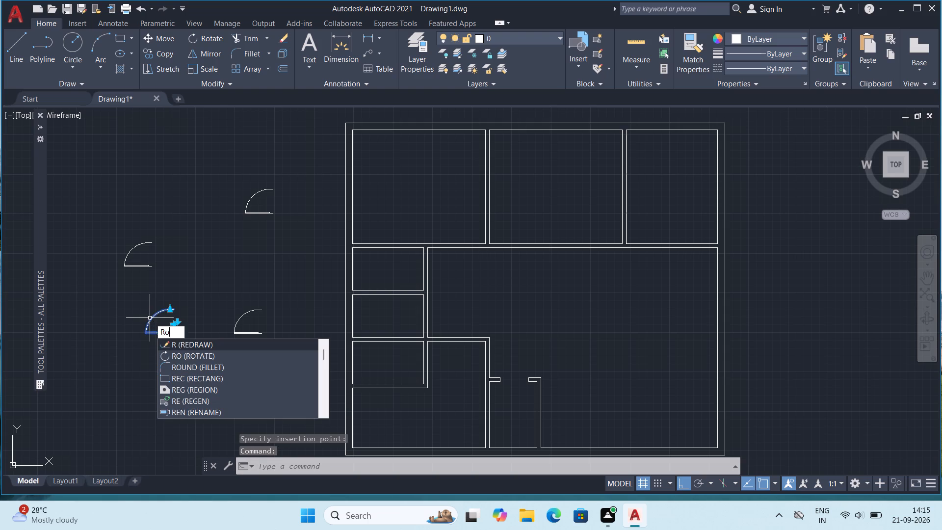
pyautogui.press('Return')
pyautogui.click(172, 308)
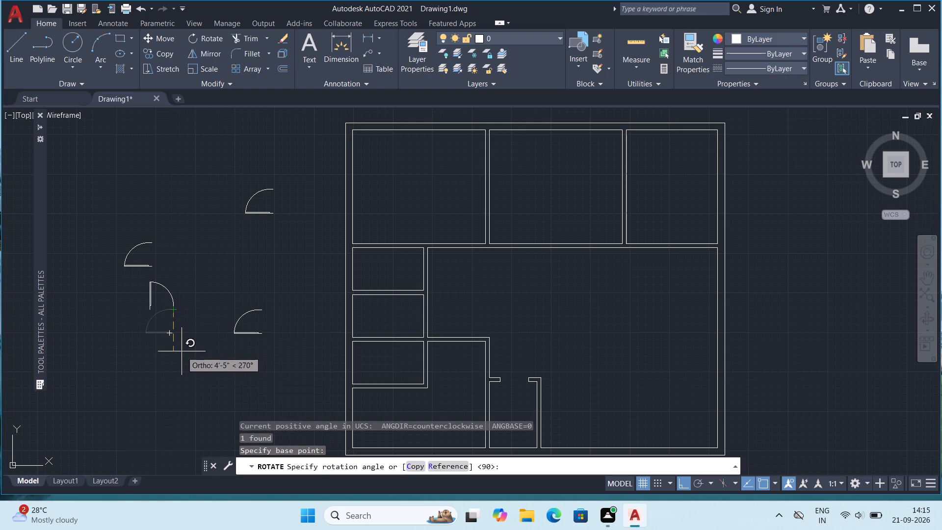
pyautogui.click(182, 351)
# Mirror the newly rotated door across a horizontal line through its arc's free end, keeping the original.
pyautogui.click(174, 303)
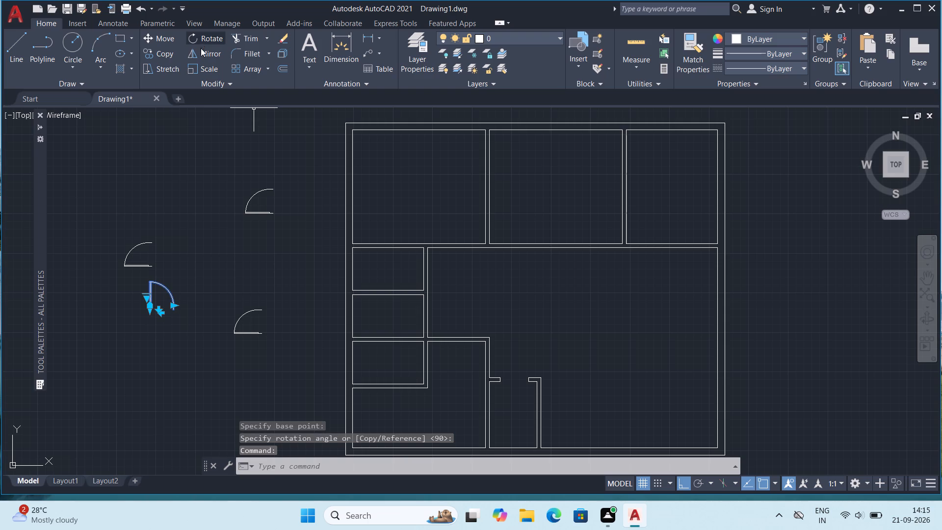
pyautogui.click(200, 53)
pyautogui.click(173, 313)
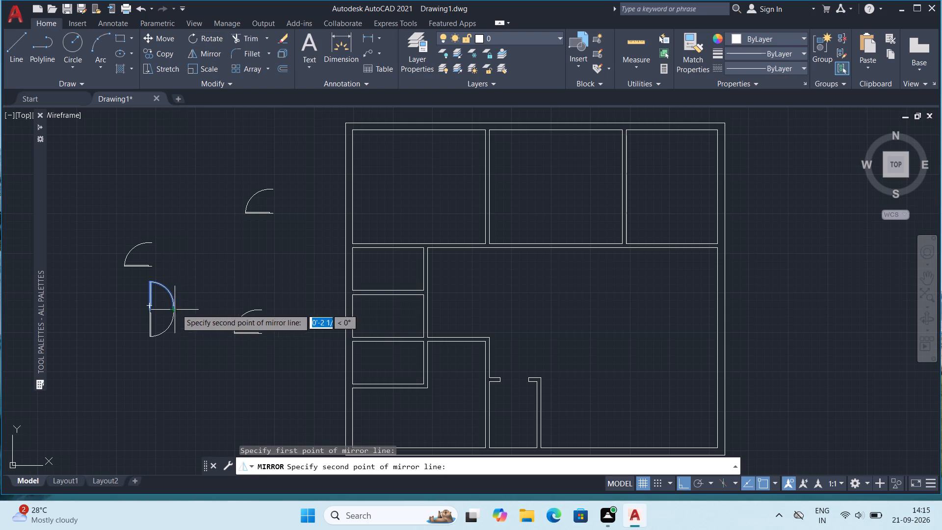
pyautogui.click(126, 348)
pyautogui.moveTo(141, 392); pyautogui.dragTo(125, 348)
# Mirror the southeastern door copy across a vertical line at its jamb end, keeping the original.
pyautogui.scroll(1, 160, 266)
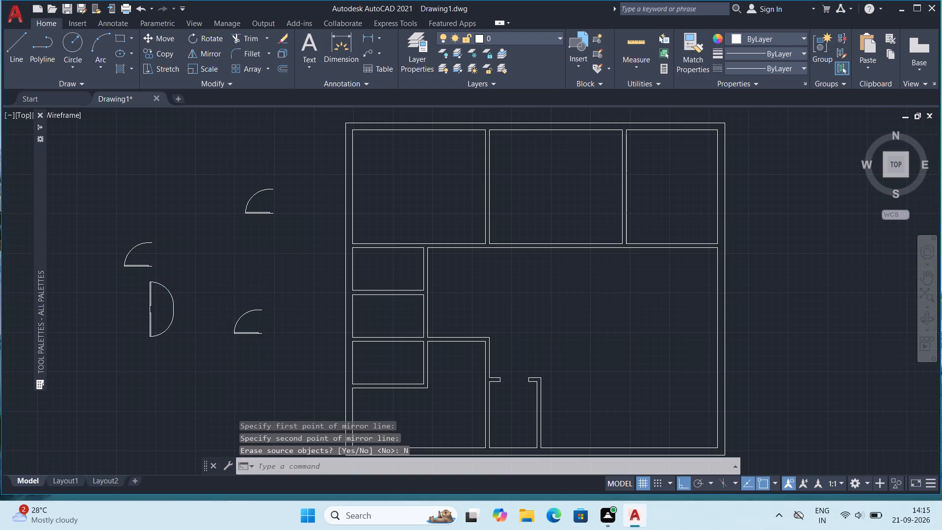
pyautogui.scroll(-1, 174, 287)
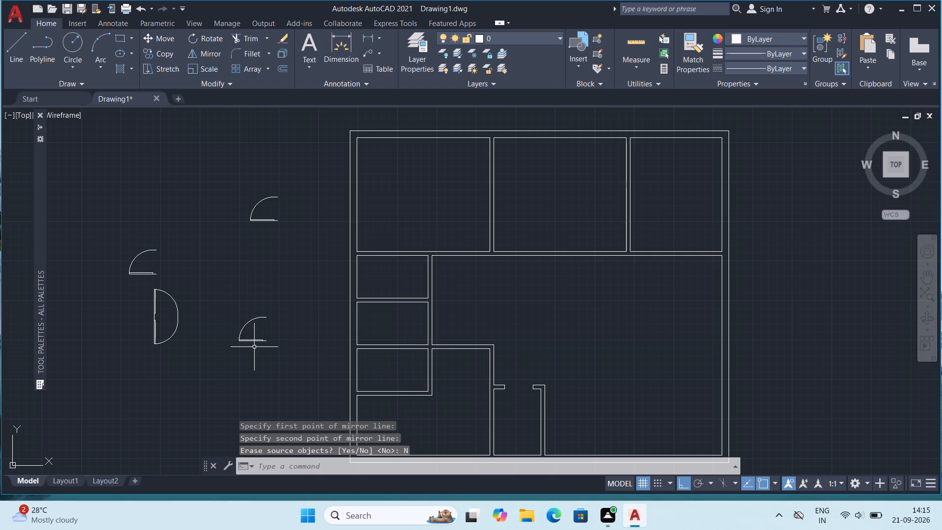
pyautogui.click(254, 346)
pyautogui.click(250, 331)
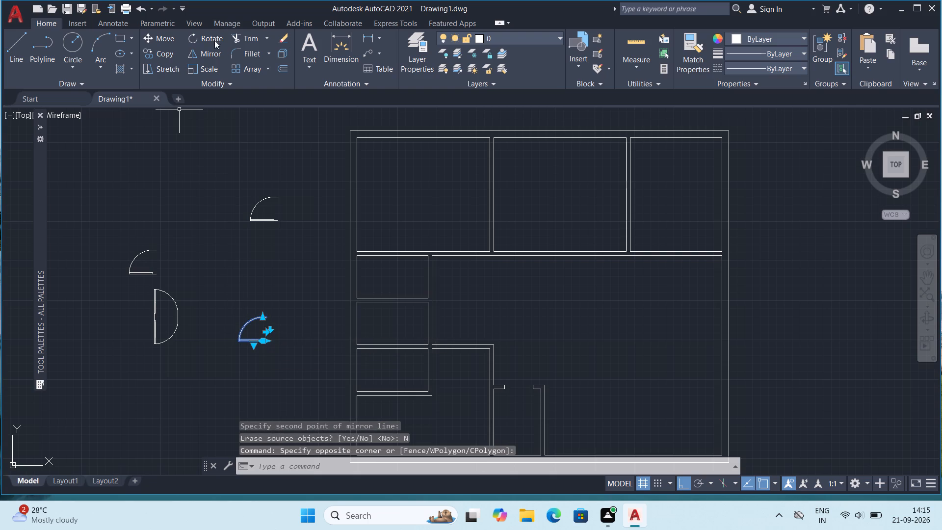
pyautogui.click(206, 53)
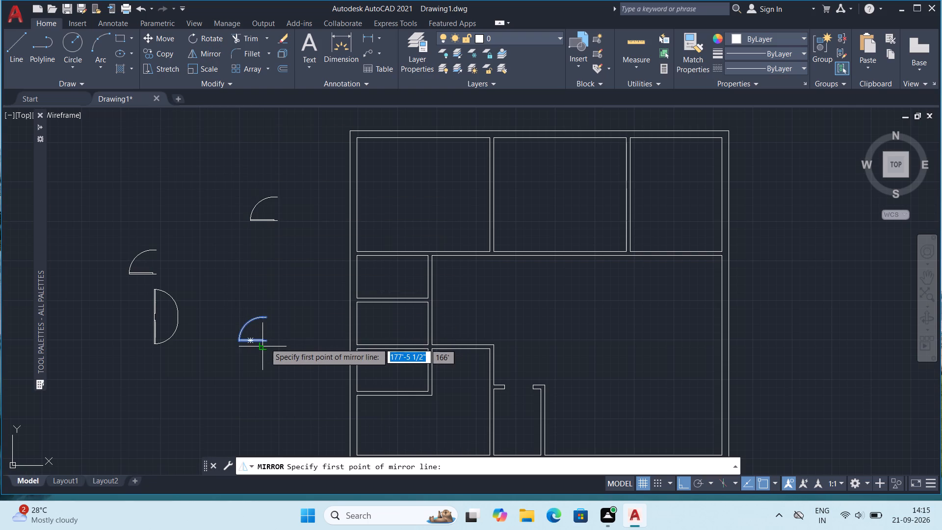
pyautogui.click(267, 338)
pyautogui.click(274, 300)
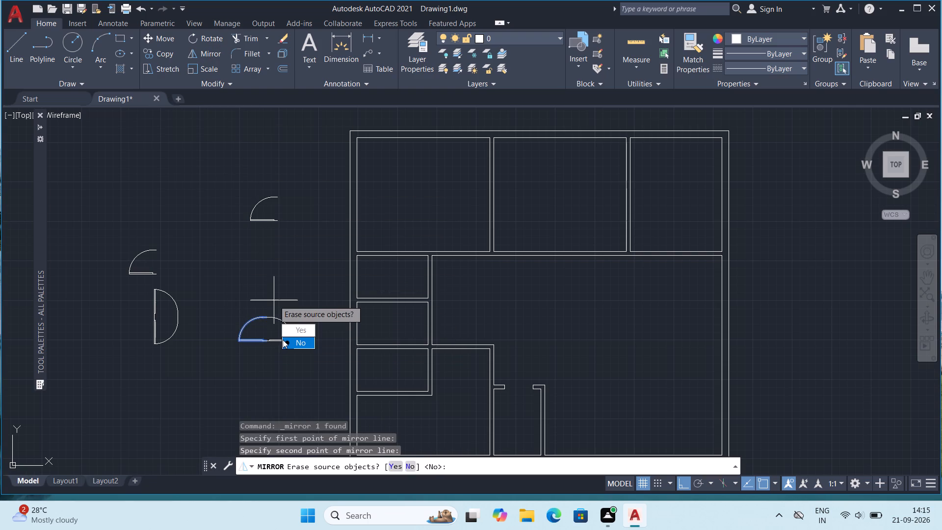
pyautogui.moveTo(283, 341); pyautogui.dragTo(274, 300)
# Mirror the upper door of the vertical-leaf pair across a vertical line through its leaf, keeping the original.
pyautogui.scroll(-2, 279, 280)
pyautogui.moveTo(366, 334); pyautogui.dragTo(368, 299, button='middle')
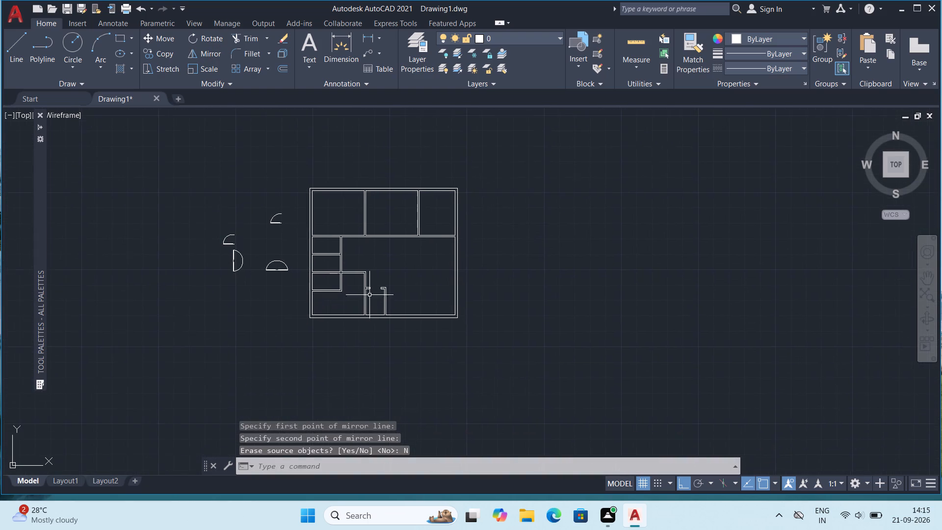
pyautogui.scroll(1, 371, 273)
pyautogui.moveTo(436, 280); pyautogui.dragTo(506, 309, button='middle')
pyautogui.scroll(1, 391, 246)
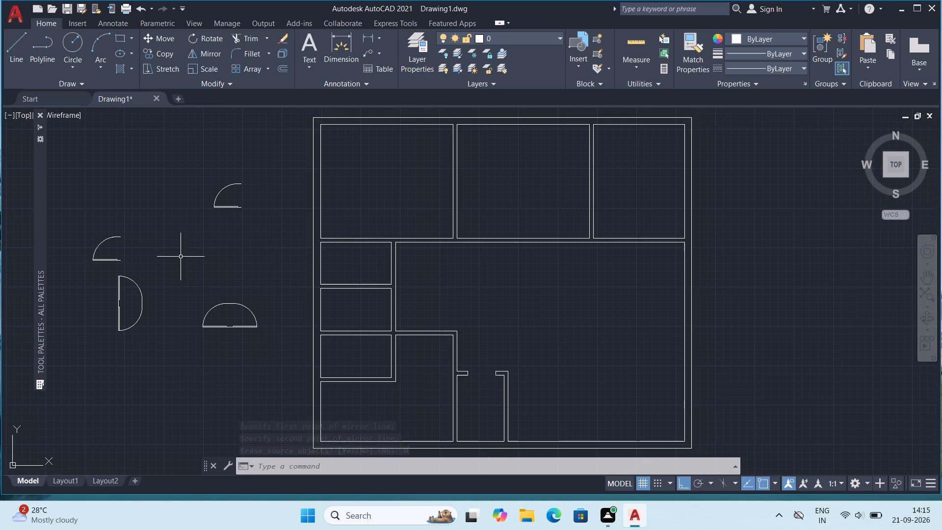
pyautogui.press('Escape')
pyautogui.click(139, 282)
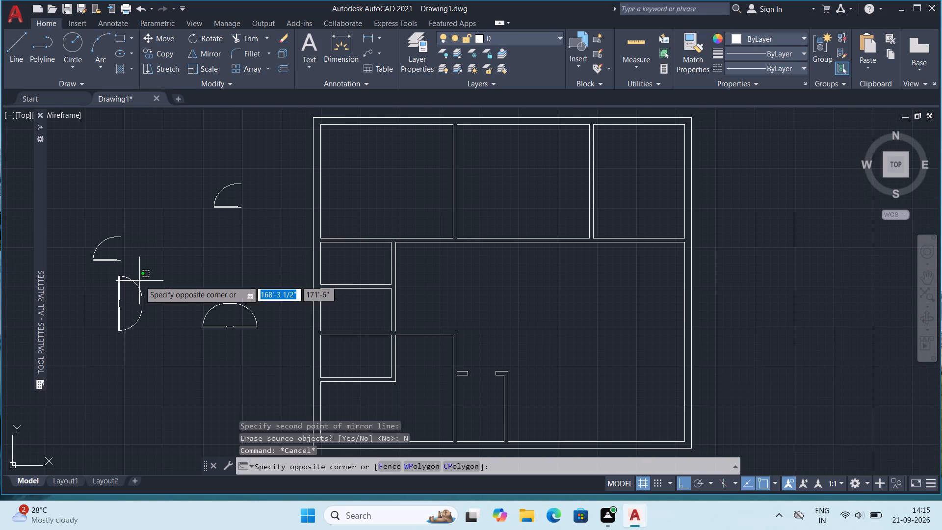
pyautogui.click(136, 286)
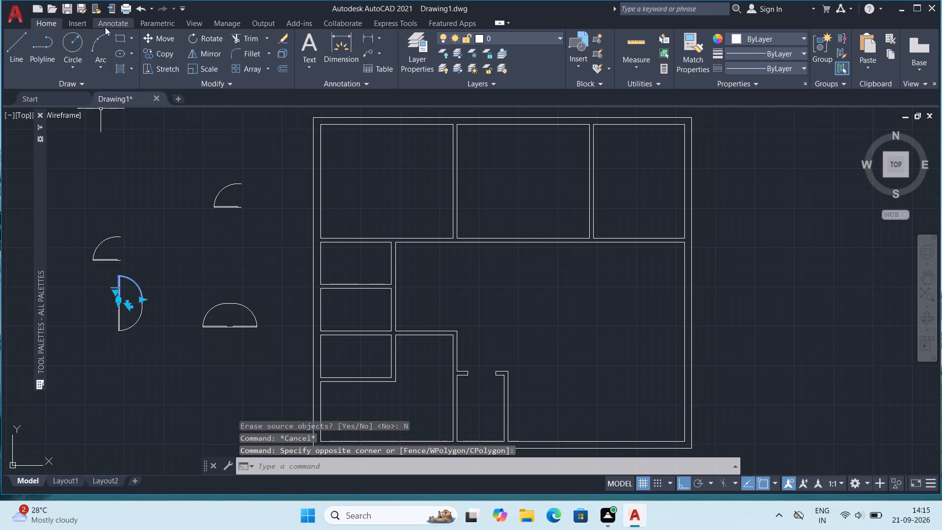
pyautogui.click(209, 52)
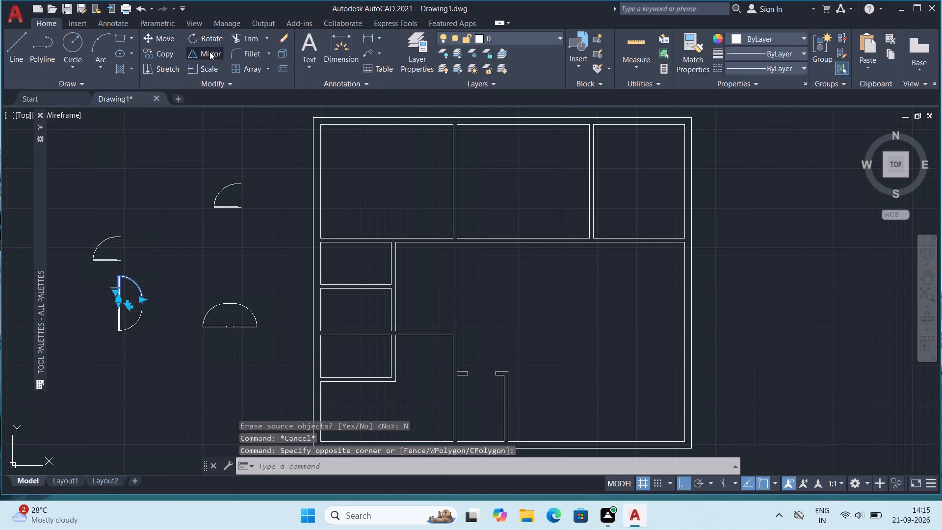
pyautogui.click(119, 300)
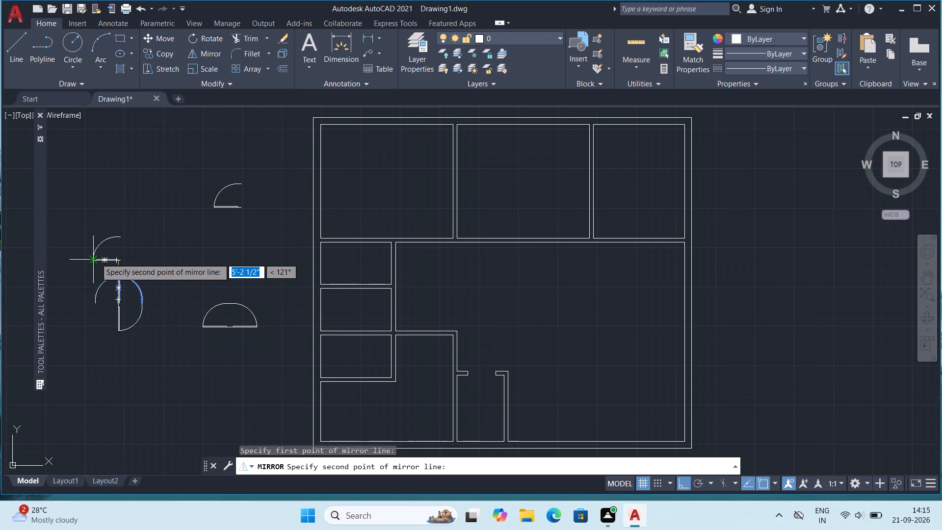
pyautogui.click(129, 212)
pyautogui.moveTo(145, 253); pyautogui.dragTo(129, 212)
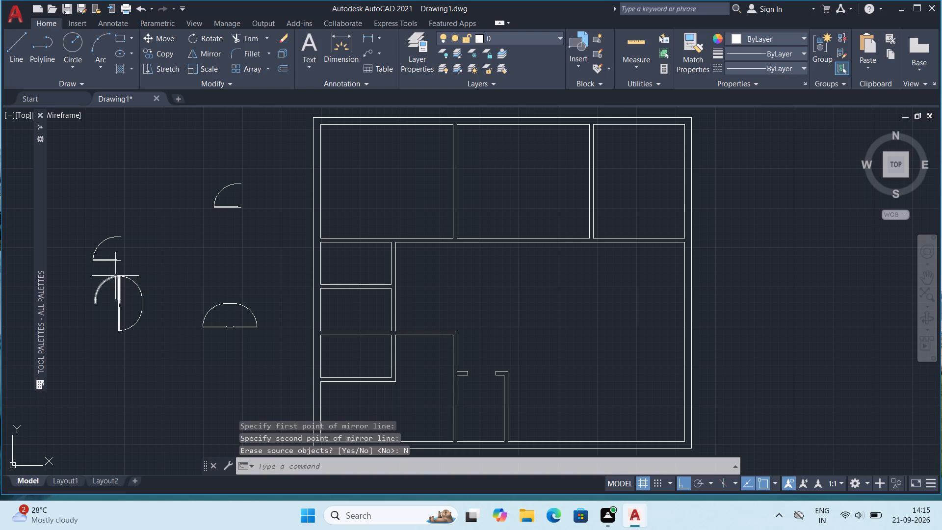
# Copy the upper east-opening door of the vertical-leaf group onto the south partition of the northwest room, swinging into the room.
pyautogui.click(131, 280)
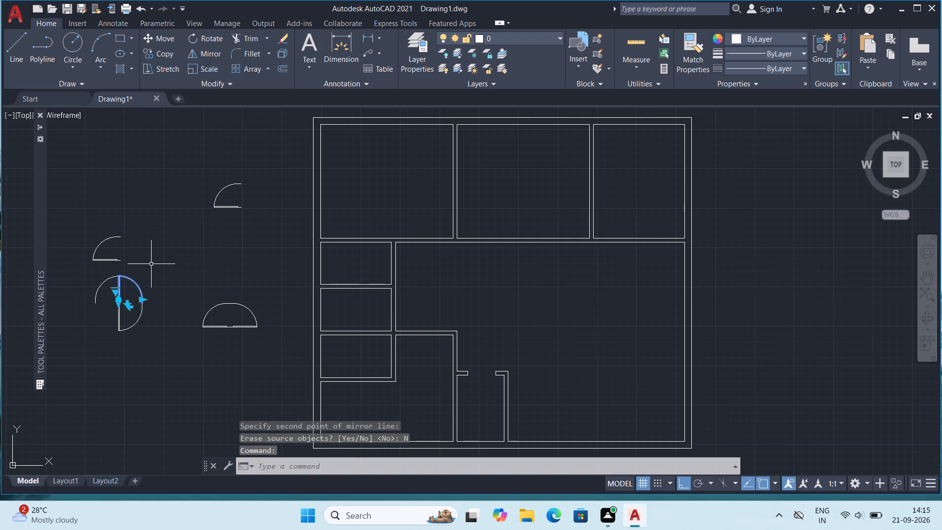
pyautogui.hotkey('ctrl', 'c')
pyautogui.hotkey('ctrl', 'v')
pyautogui.keyDown('ctrl'); pyautogui.scroll(2, 439, 235); pyautogui.keyUp('ctrl')
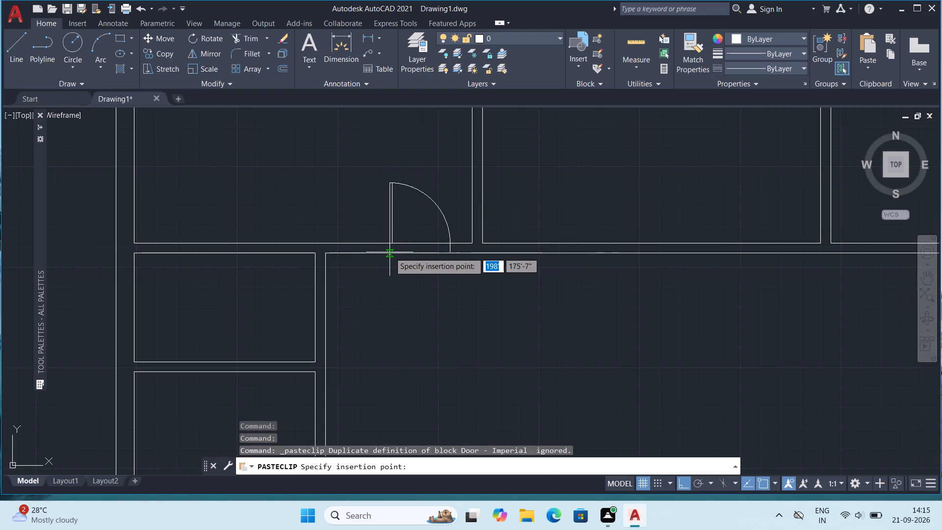
pyautogui.click(389, 253)
pyautogui.scroll(-2, 447, 221)
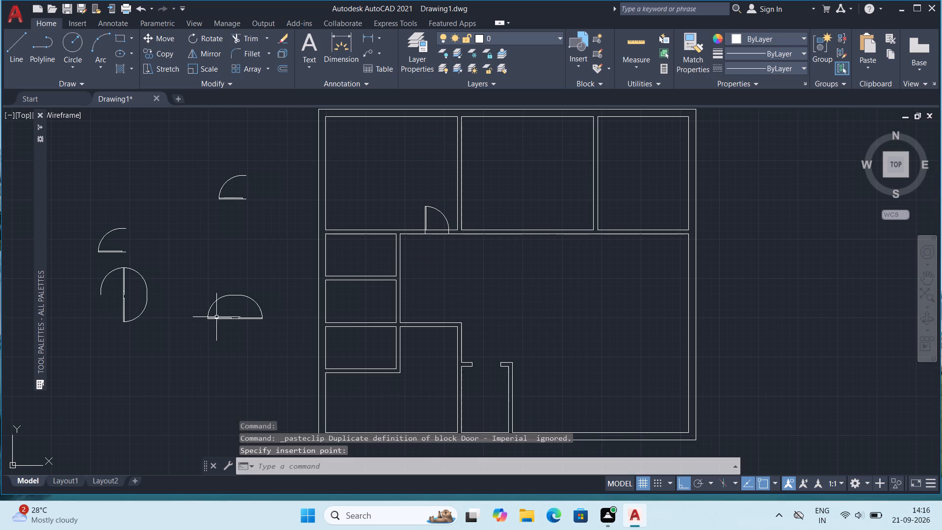
# Copy the lower east-opening door of the vertical-leaf group onto the north partition of the L-shaped southwest room, swinging south into it.
pyautogui.click(146, 308)
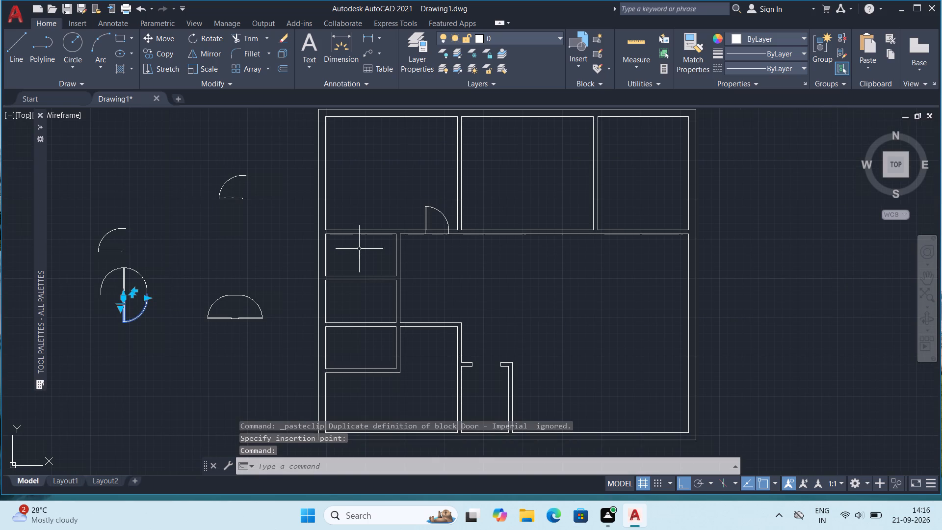
pyautogui.hotkey('ctrl', 'c')
pyautogui.hotkey('ctrl', 'v')
pyautogui.moveTo(423, 311); pyautogui.dragTo(410, 250, button='middle')
pyautogui.scroll(1, 410, 271)
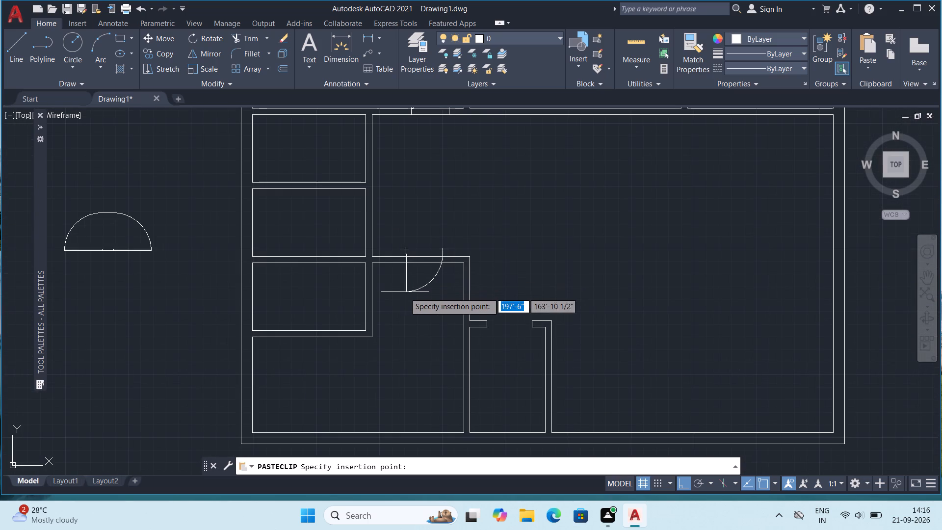
pyautogui.click(408, 299)
pyautogui.scroll(-1, 455, 235)
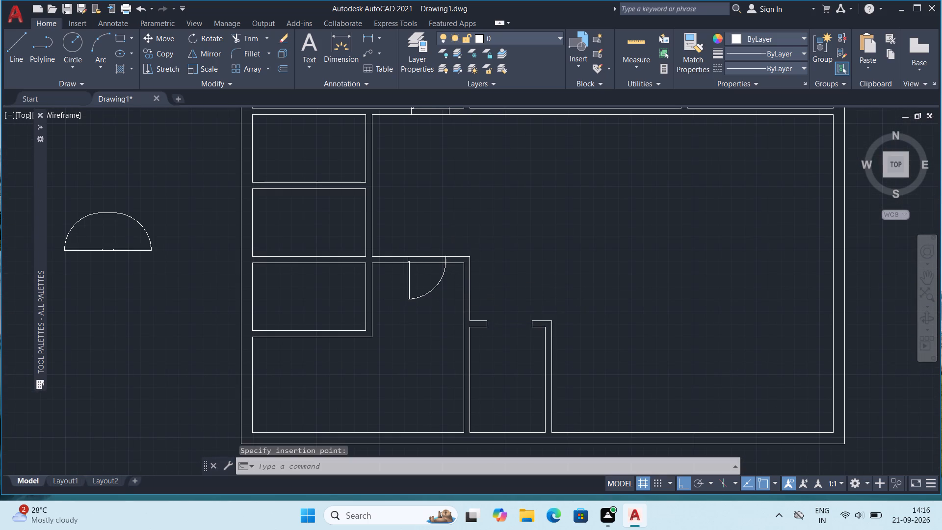
# Copy the single door just above the vertical-leaf group onto the east partition of the northernmost small west room, swinging inward.
pyautogui.moveTo(456, 228); pyautogui.dragTo(451, 264, button='middle')
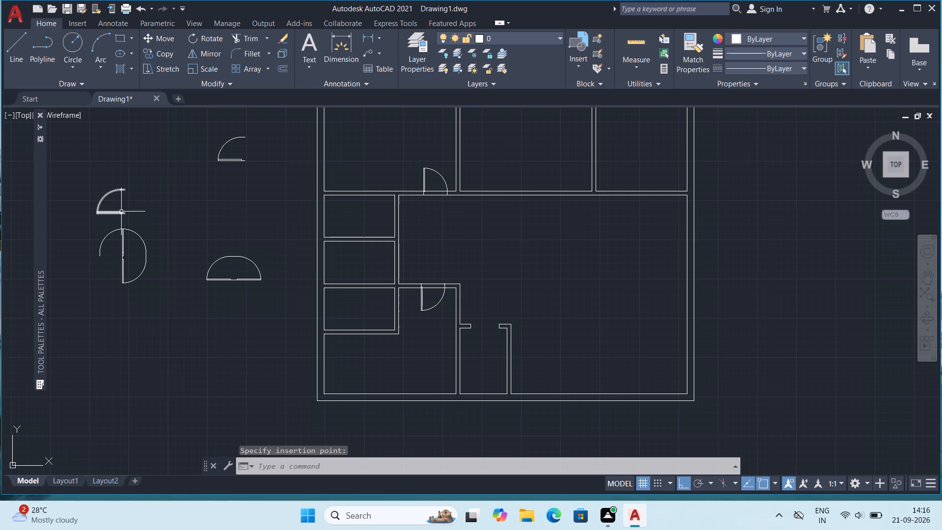
pyautogui.click(121, 211)
pyautogui.hotkey('ctrl', 'c')
pyautogui.hotkey('ctrl', 'v')
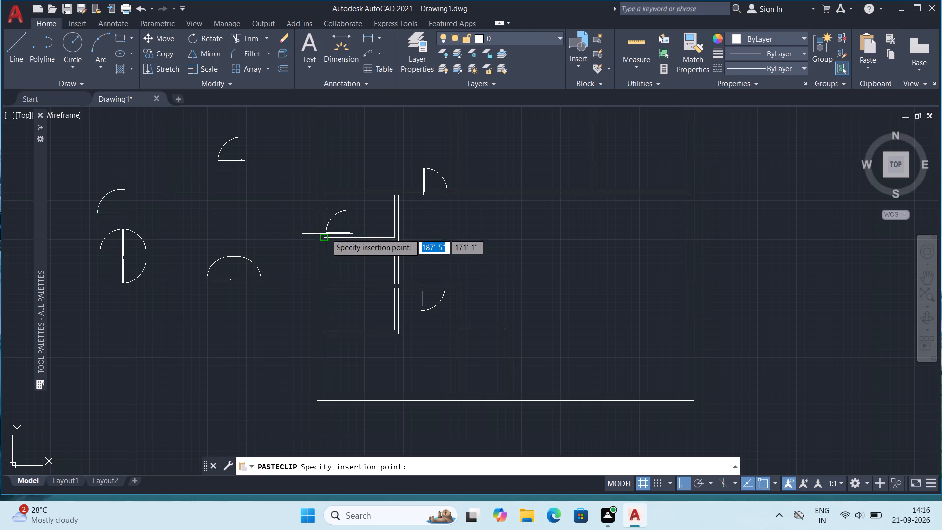
pyautogui.scroll(1, 333, 219)
pyautogui.scroll(2, 392, 228)
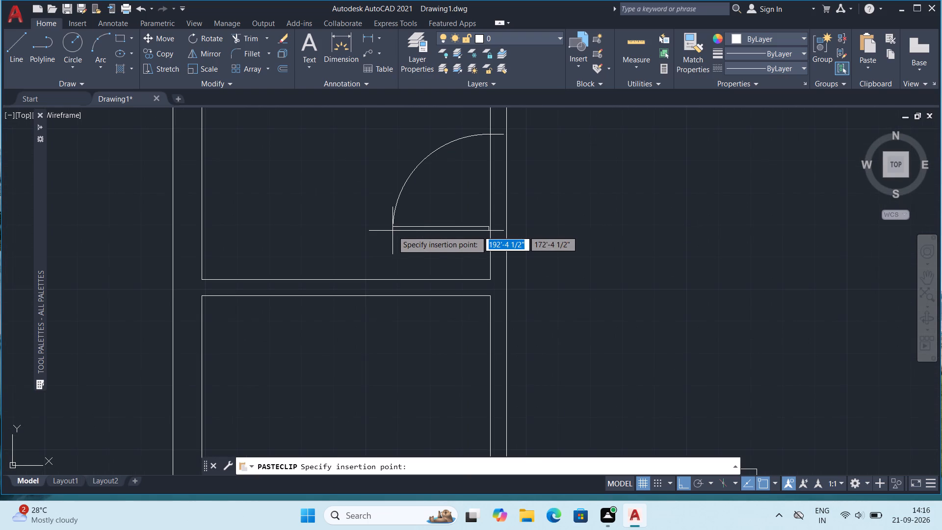
pyautogui.click(396, 218)
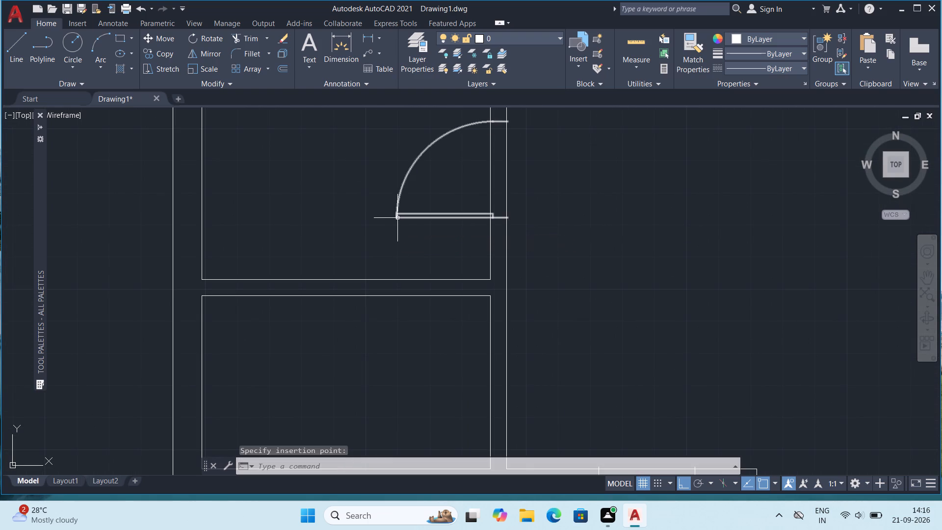
pyautogui.scroll(-2, 398, 219)
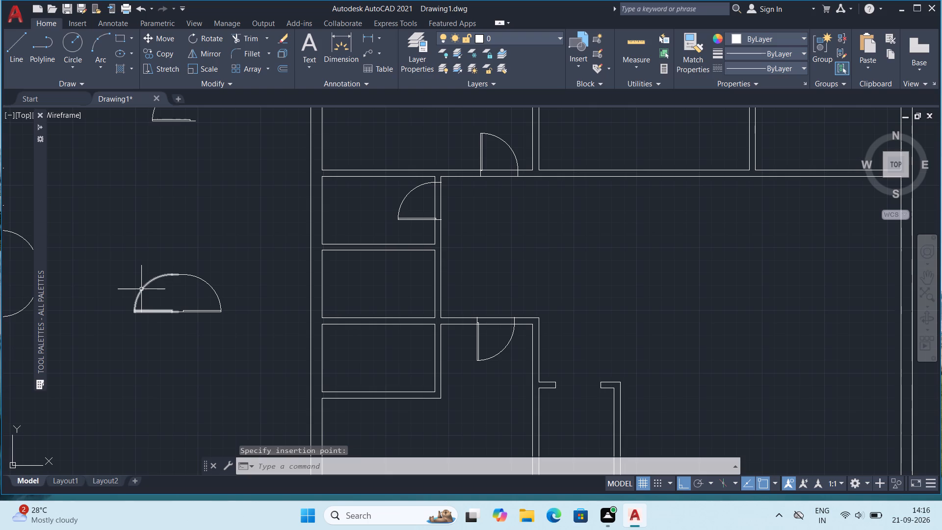
# Paste another copy of the same door onto the east partition of the middle small west room, swinging inward.
pyautogui.hotkey('ctrl', 'v')
pyautogui.scroll(1, 438, 287)
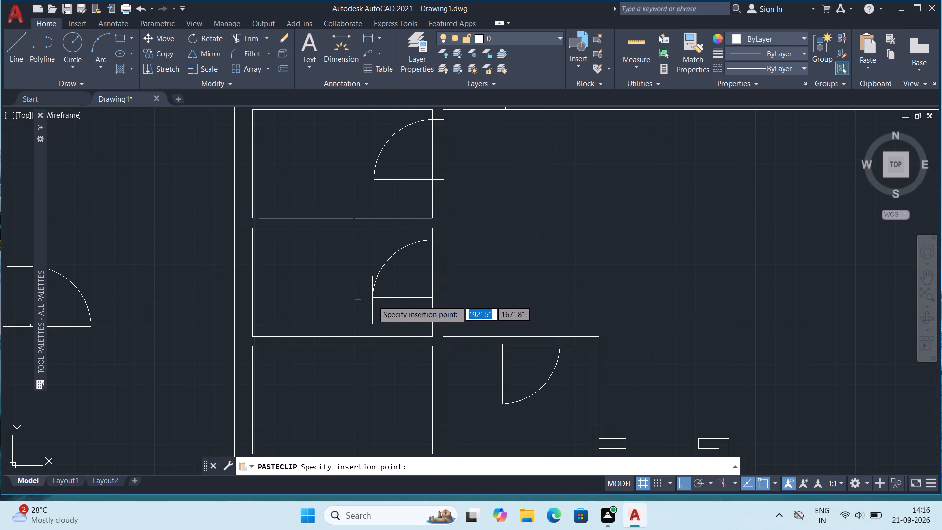
pyautogui.click(373, 298)
pyautogui.scroll(-2, 386, 272)
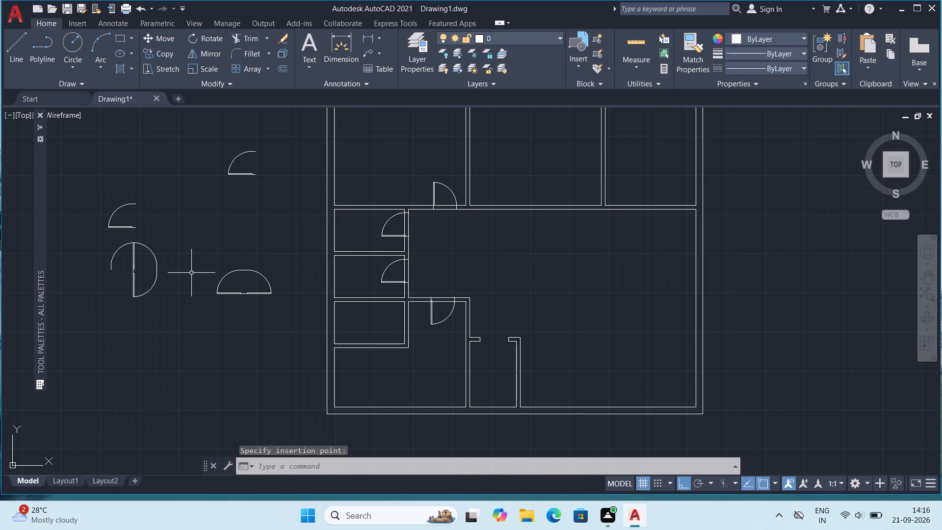
# Copy the western door of the horizontal-leaf pair onto the east partition of the southernmost small west room, swinging inward.
pyautogui.click(226, 291)
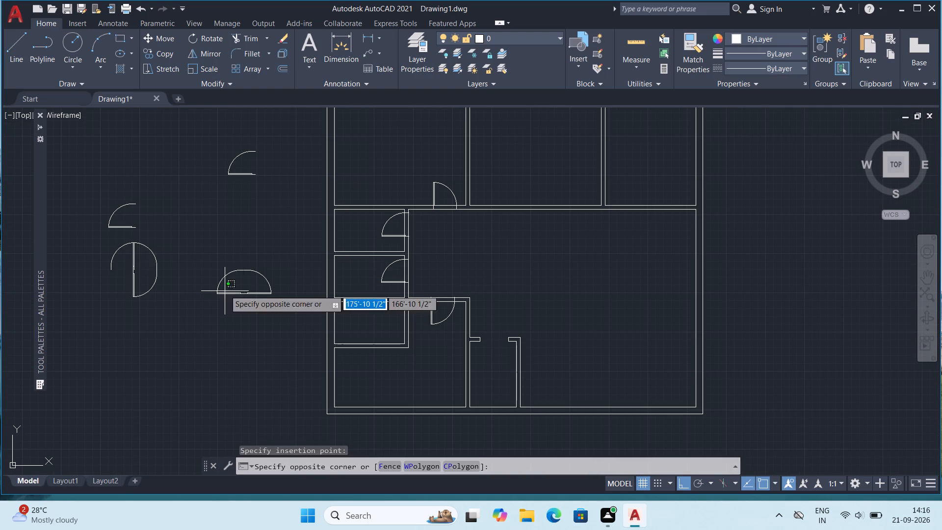
pyautogui.click(219, 274)
pyautogui.hotkey('ctrl', 'c')
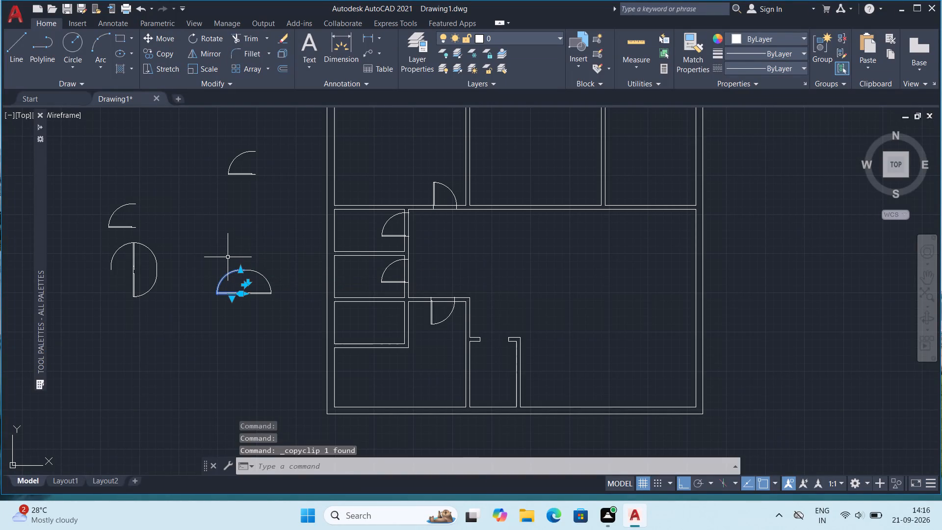
pyautogui.hotkey('ctrl', 'v')
pyautogui.keyDown('ctrl'); pyautogui.scroll(3, 407, 315); pyautogui.keyUp('ctrl')
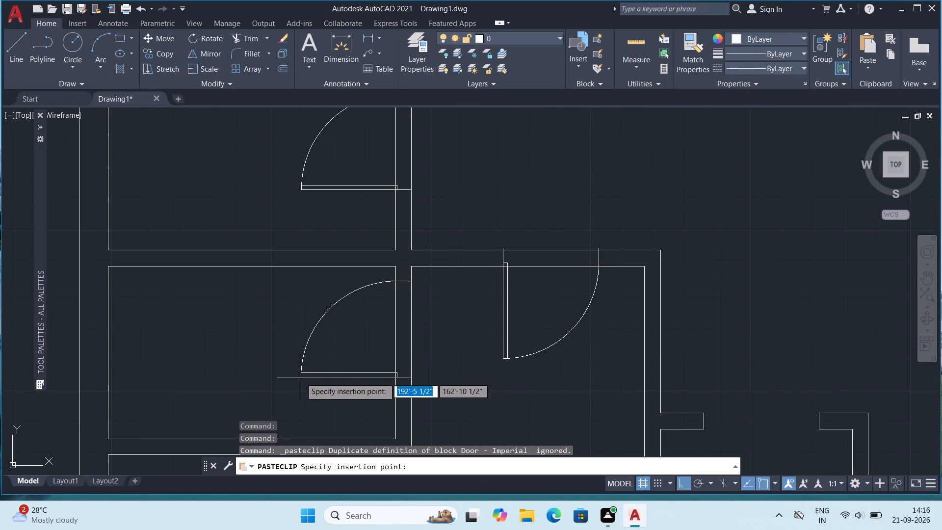
pyautogui.click(300, 384)
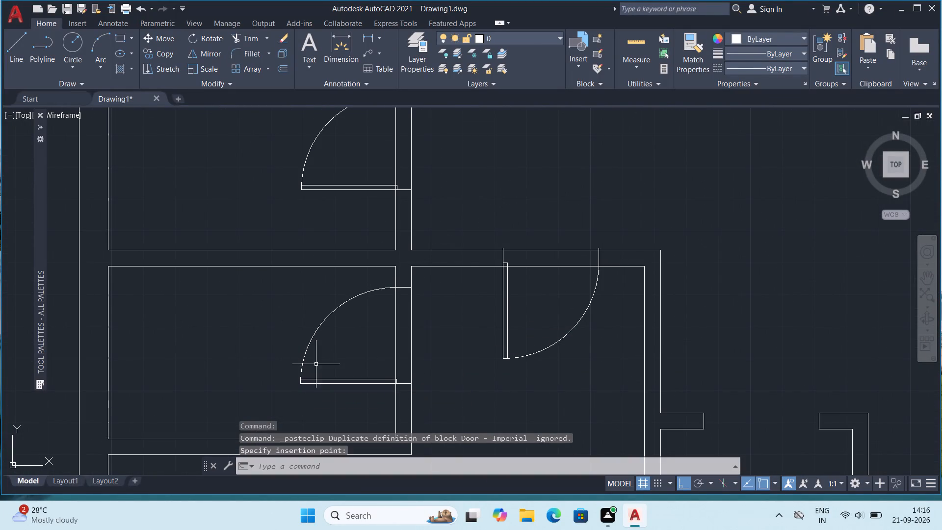
pyautogui.scroll(-4, 331, 343)
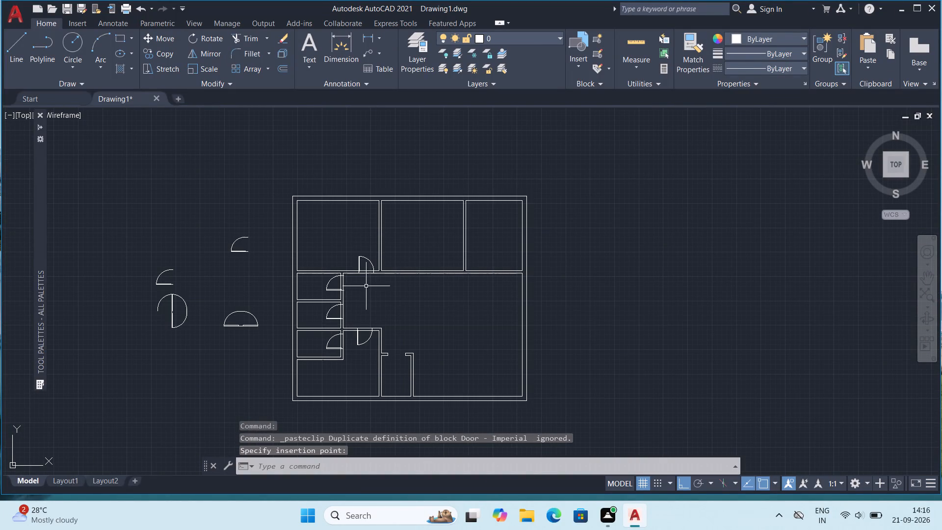
# Copy the northwest room's door onto the south partition of the north-middle room, swinging into the room.
pyautogui.scroll(2, 372, 261)
pyautogui.click(369, 264)
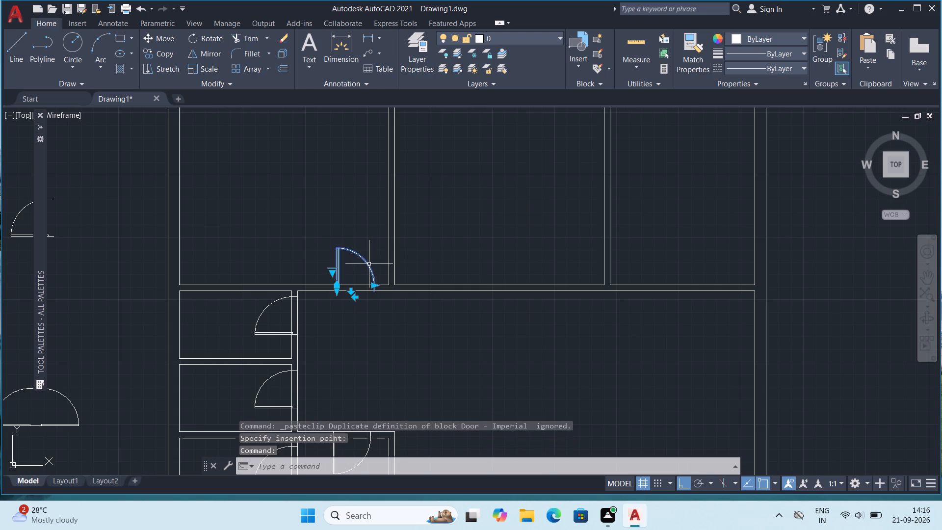
pyautogui.hotkey('ctrl', 'c')
pyautogui.hotkey('ctrl', 'v')
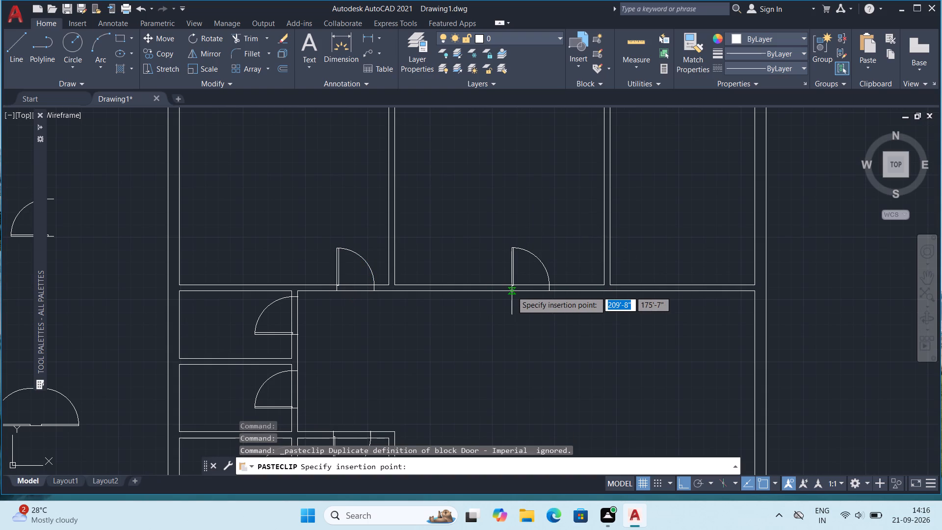
pyautogui.click(513, 291)
pyautogui.scroll(-2, 575, 274)
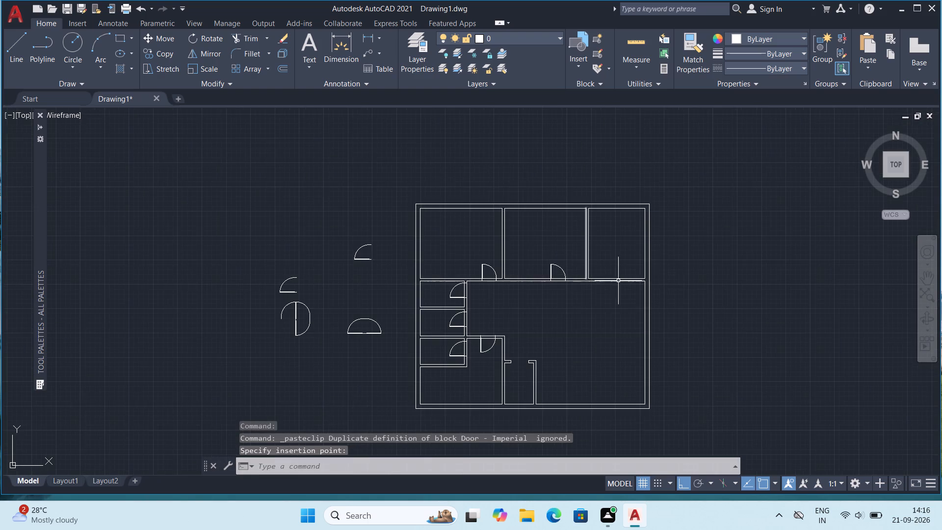
# Move the north-middle room's door about 2'-4 1/2" west along its south partition.
pyautogui.moveTo(656, 269); pyautogui.dragTo(585, 281, button='middle')
pyautogui.scroll(1, 535, 288)
pyautogui.moveTo(519, 316); pyautogui.dragTo(514, 313, button='middle')
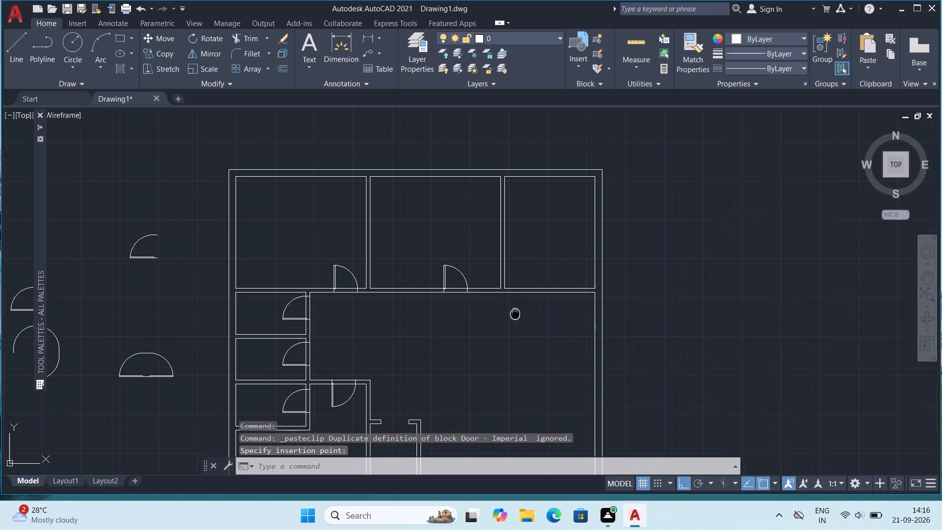
pyautogui.moveTo(514, 313); pyautogui.dragTo(493, 275, button='middle')
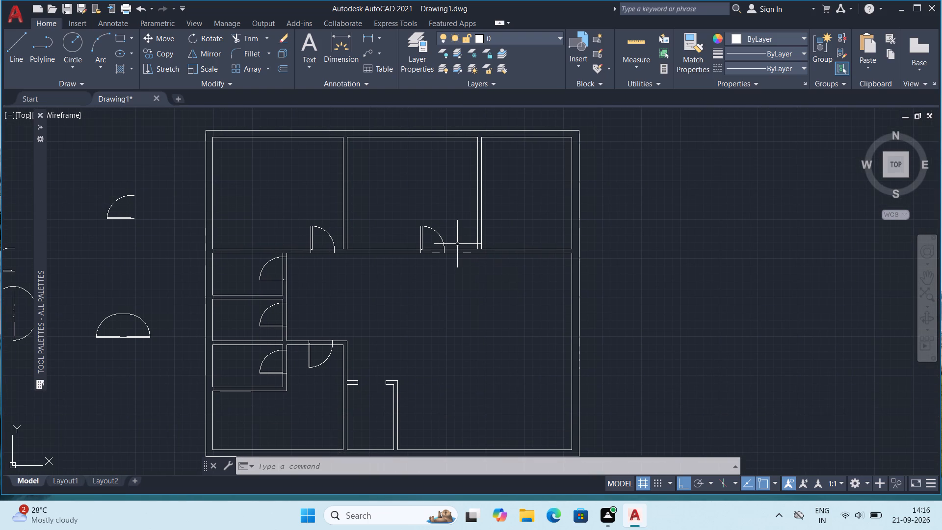
pyautogui.click(437, 232)
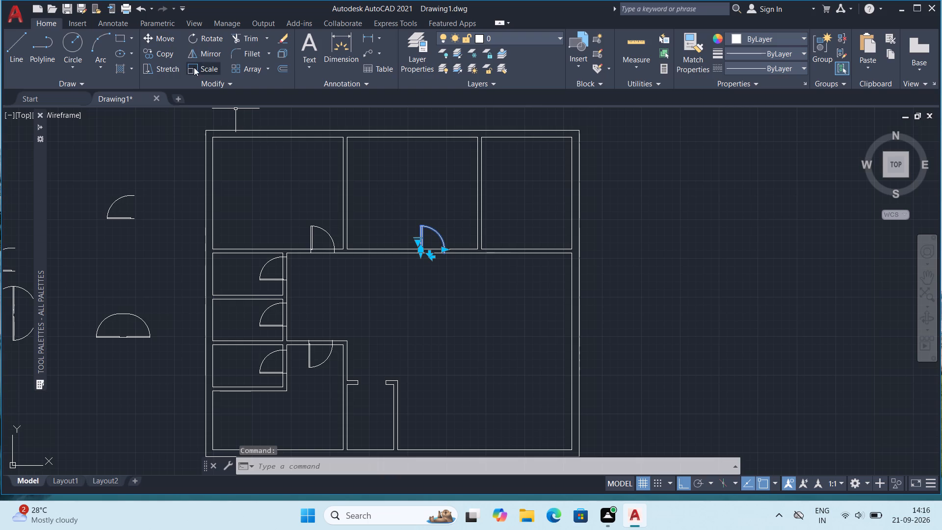
pyautogui.click(154, 38)
pyautogui.scroll(2, 470, 234)
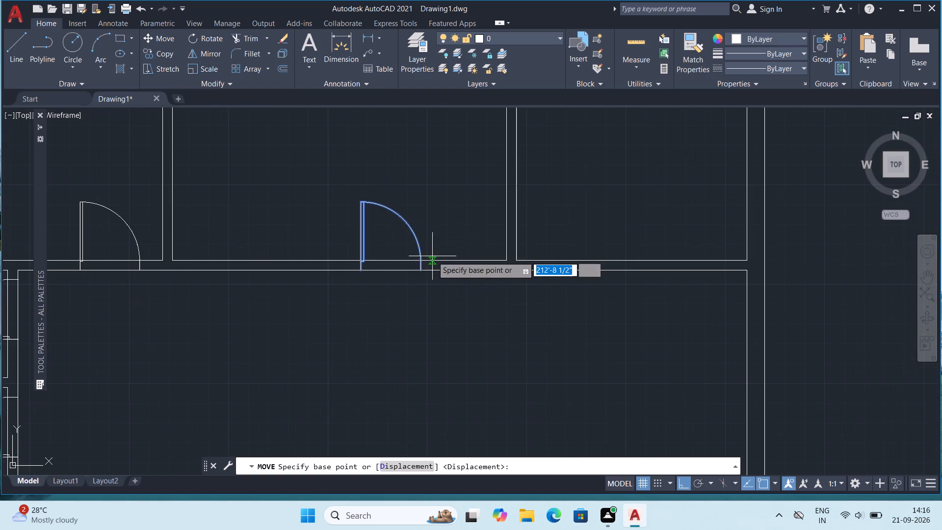
pyautogui.click(359, 268)
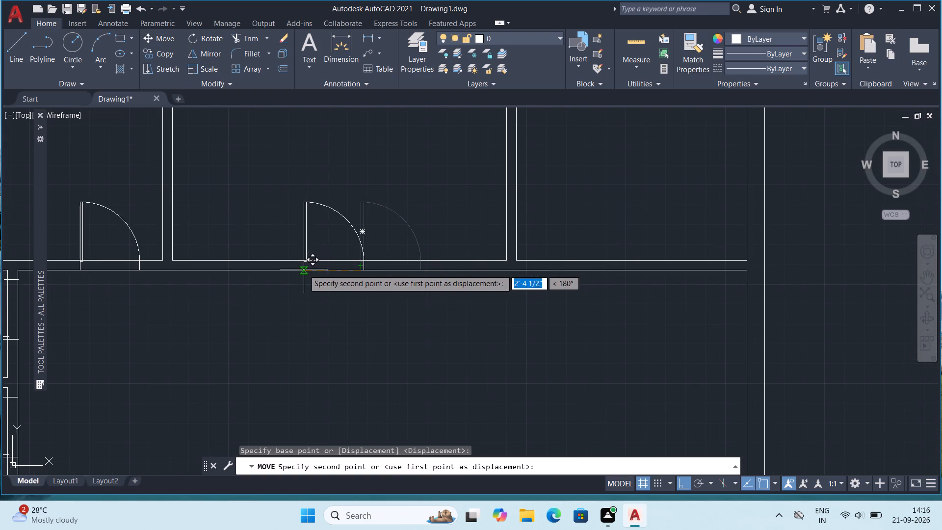
pyautogui.click(303, 267)
pyautogui.scroll(-2, 507, 205)
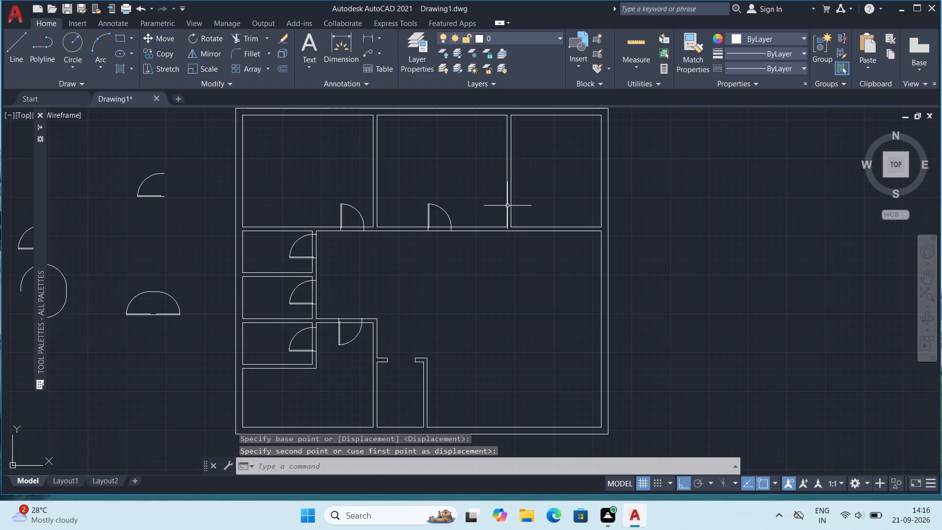
# Draw two 5" jamb lines across the south partition of the northeast room, one near each end of the planned opening.
pyautogui.middleClick(515, 214)
pyautogui.scroll(1, 560, 239)
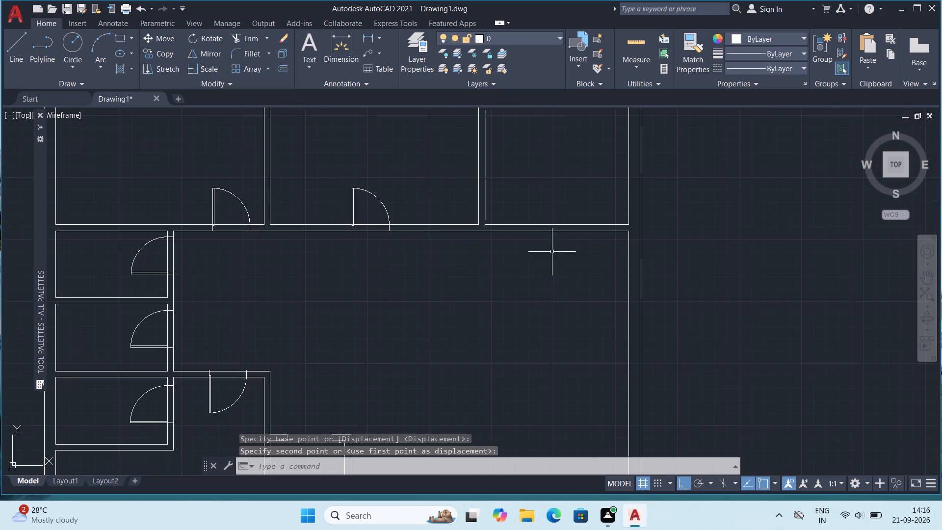
pyautogui.press('l')
pyautogui.press('Return')
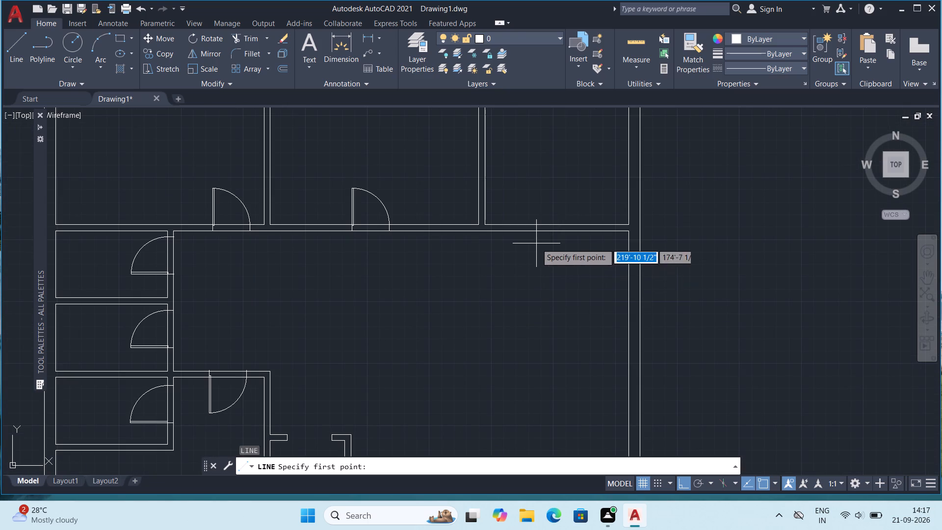
pyautogui.click(530, 231)
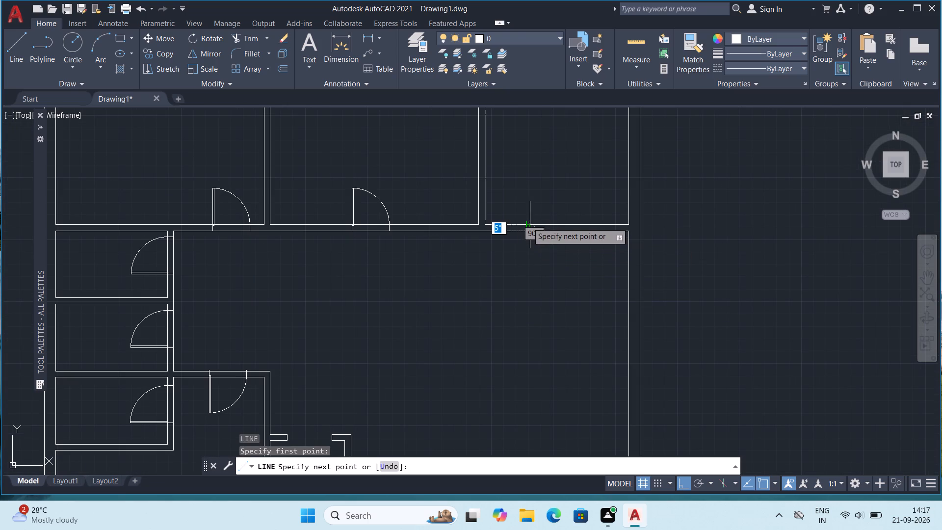
pyautogui.click(527, 222)
pyautogui.press('Escape')
pyautogui.press('Escape')
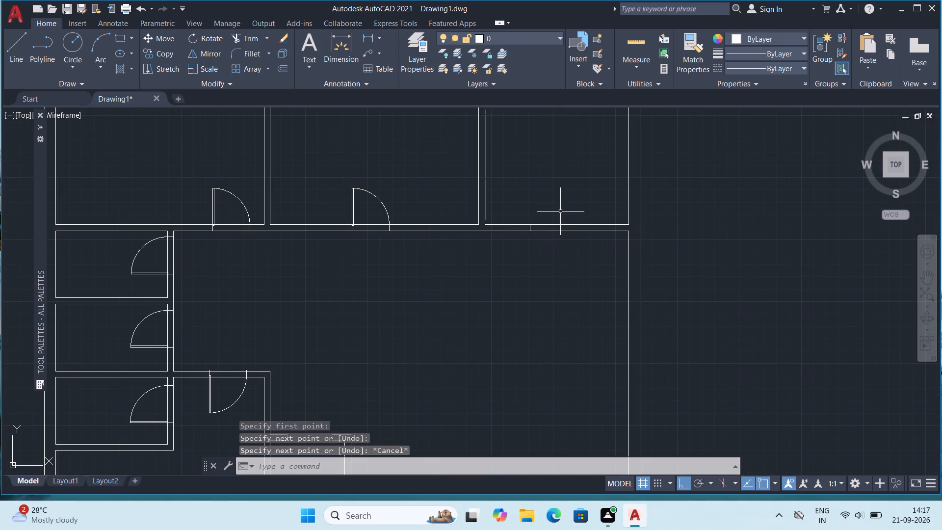
pyautogui.press('l')
pyautogui.press('Return')
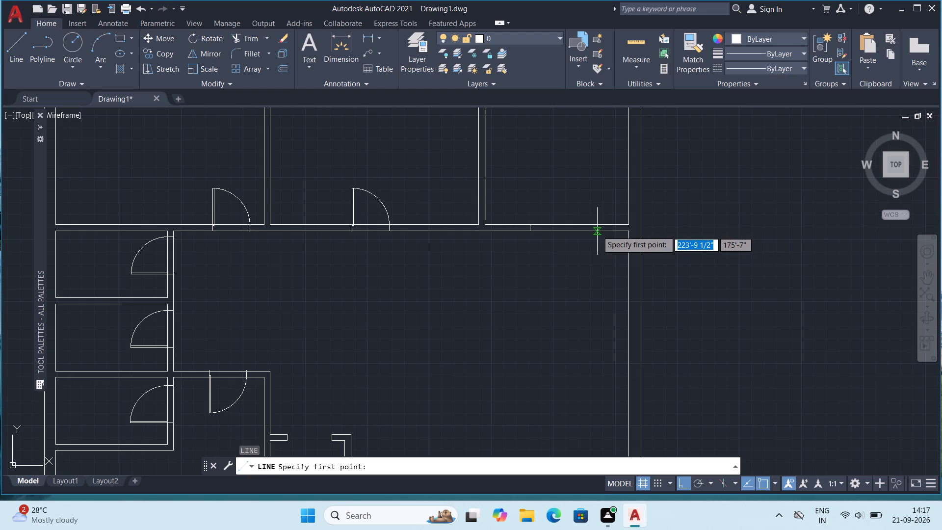
pyautogui.click(597, 230)
pyautogui.click(595, 224)
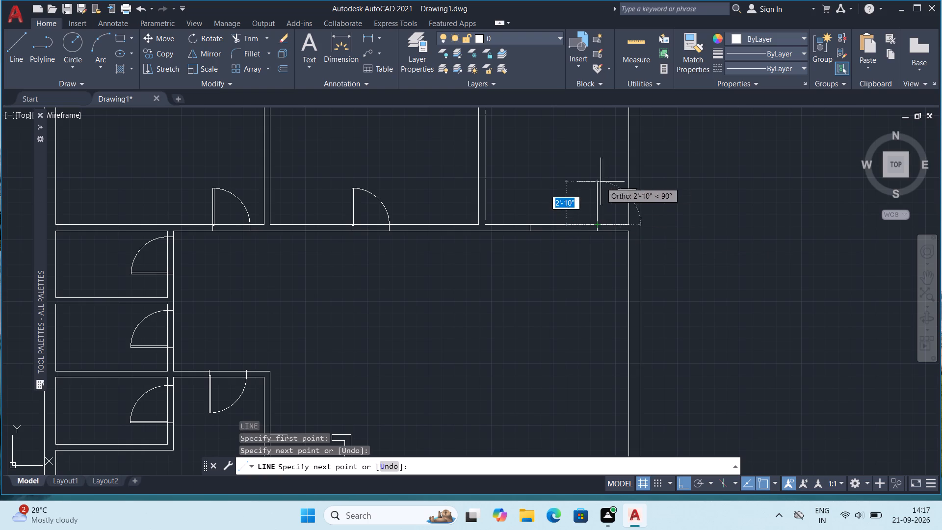
pyautogui.press('Escape')
pyautogui.press('Escape')
# Trim both partition lines between the two jamb lines to open the passage into the northeast room.
pyautogui.write('tr')
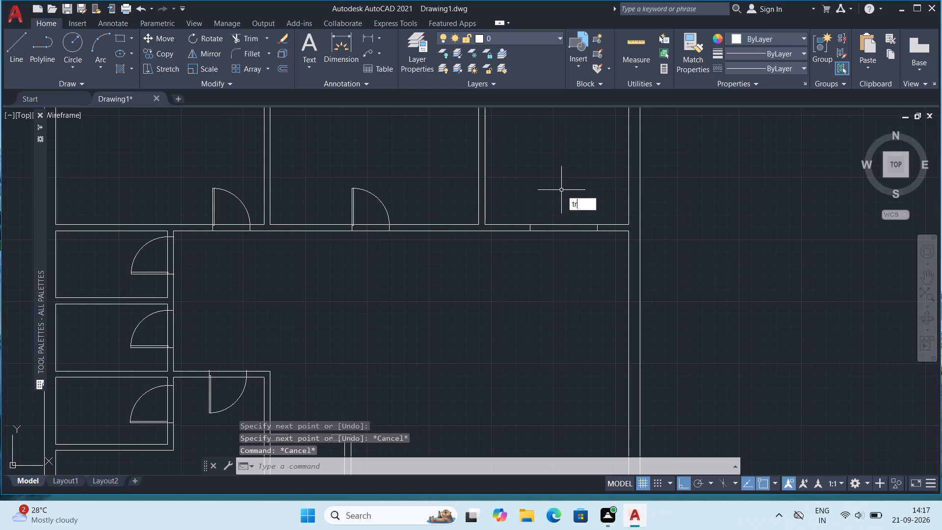
pyautogui.press('Return')
pyautogui.moveTo(551, 190); pyautogui.dragTo(555, 266)
pyautogui.scroll(-3, 554, 240)
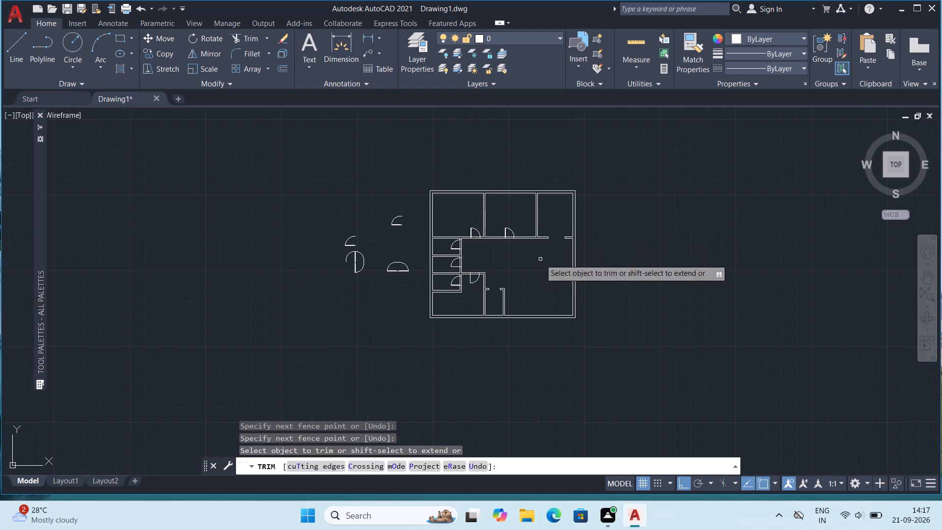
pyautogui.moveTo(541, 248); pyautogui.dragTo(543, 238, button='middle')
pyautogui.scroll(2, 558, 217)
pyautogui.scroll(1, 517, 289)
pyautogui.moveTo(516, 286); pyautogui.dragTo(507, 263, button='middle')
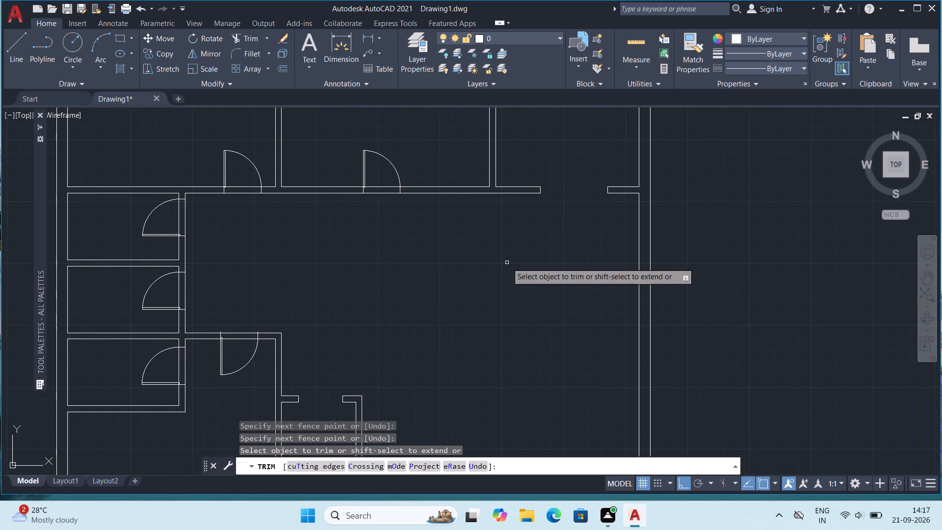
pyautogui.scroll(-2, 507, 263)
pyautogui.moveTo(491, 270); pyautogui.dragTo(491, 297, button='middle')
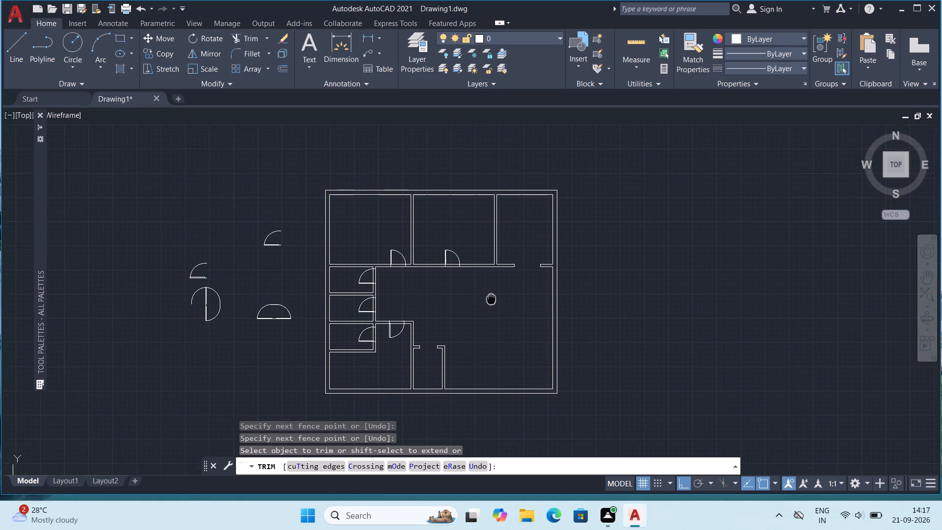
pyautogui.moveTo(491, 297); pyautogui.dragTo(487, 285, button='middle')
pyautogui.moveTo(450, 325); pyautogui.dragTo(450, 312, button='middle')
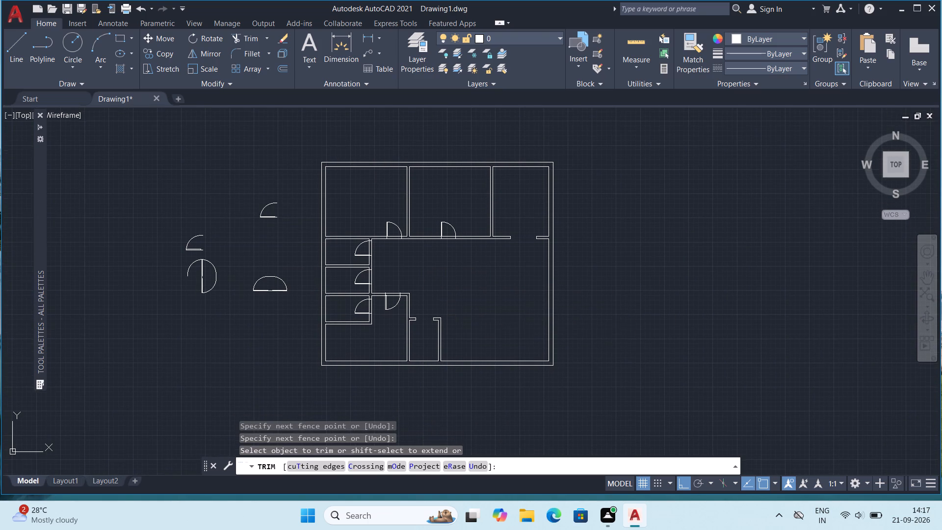
# Trim the room-side partition line out of the six single-door openings: three small west rooms, southwest room, northwest room and north-middle room.
pyautogui.scroll(2, 369, 299)
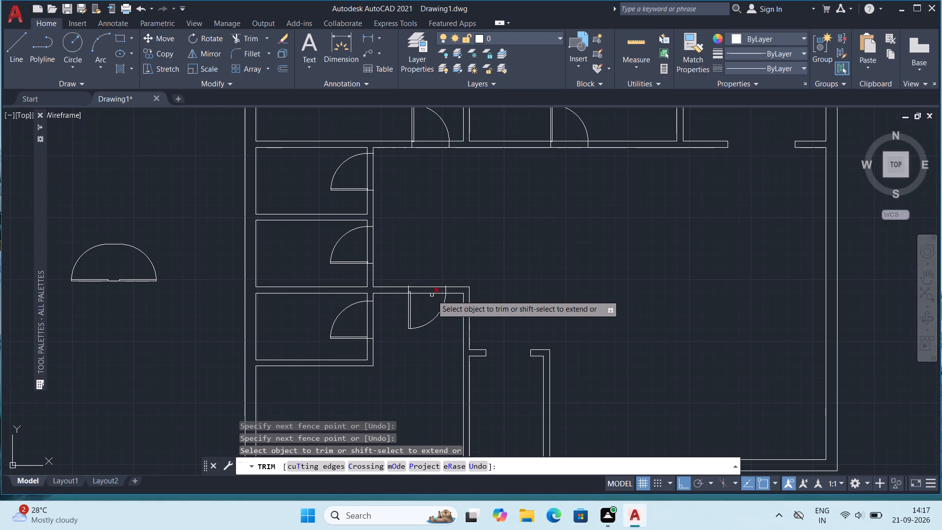
pyautogui.click(432, 295)
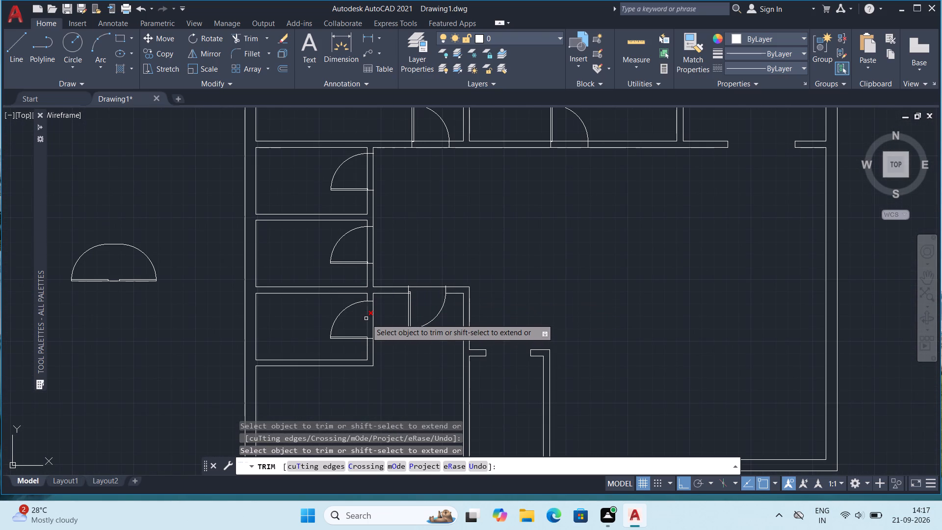
pyautogui.click(366, 318)
pyautogui.click(368, 245)
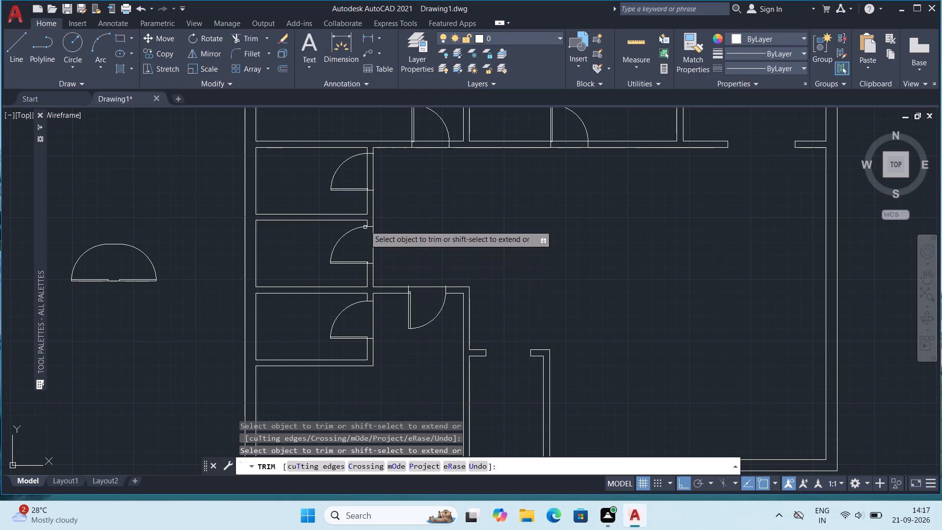
pyautogui.click(366, 166)
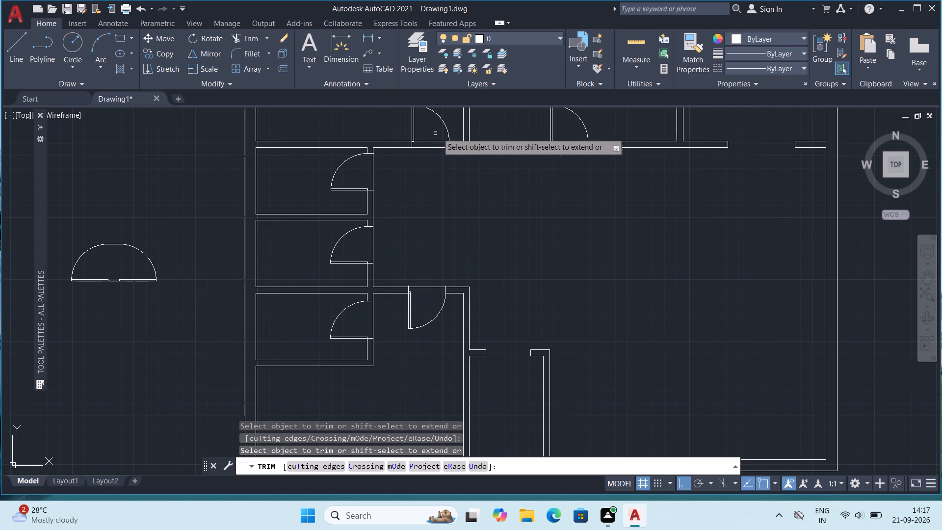
pyautogui.click(433, 139)
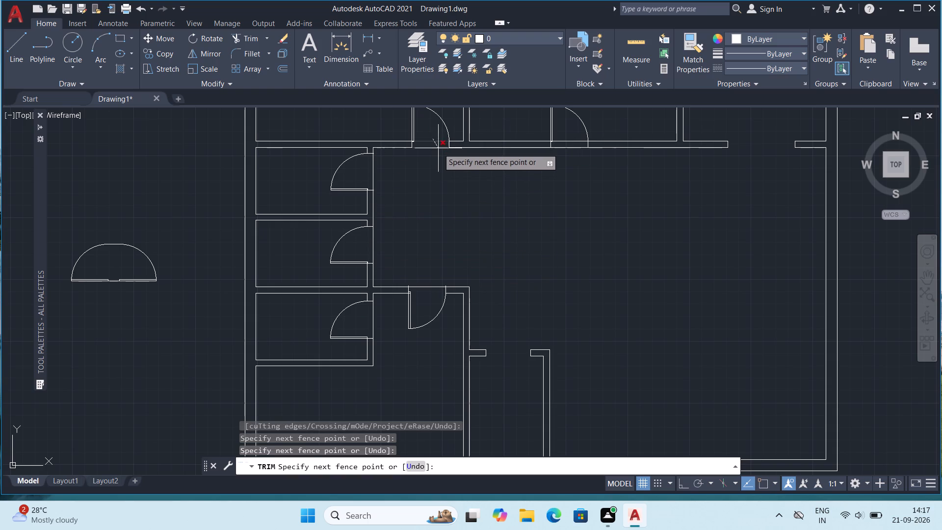
pyautogui.click(438, 139)
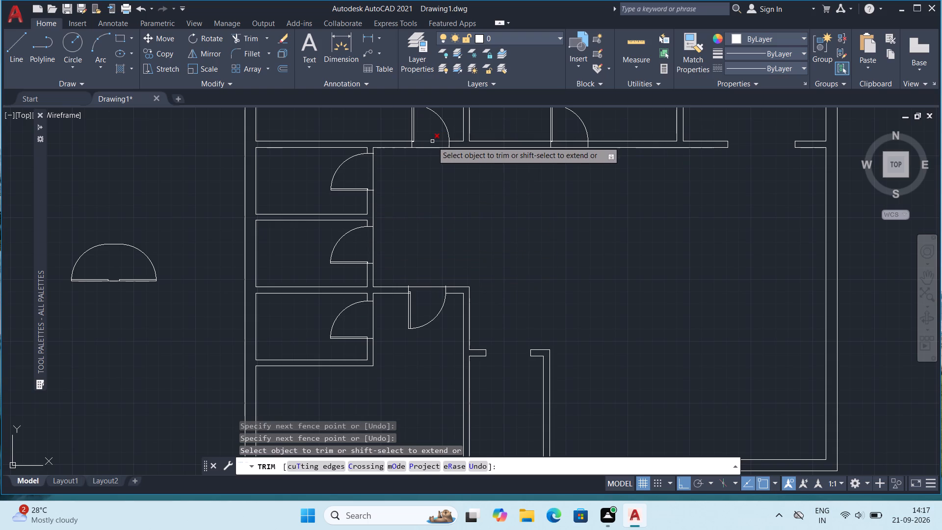
pyautogui.click(432, 141)
pyautogui.click(566, 141)
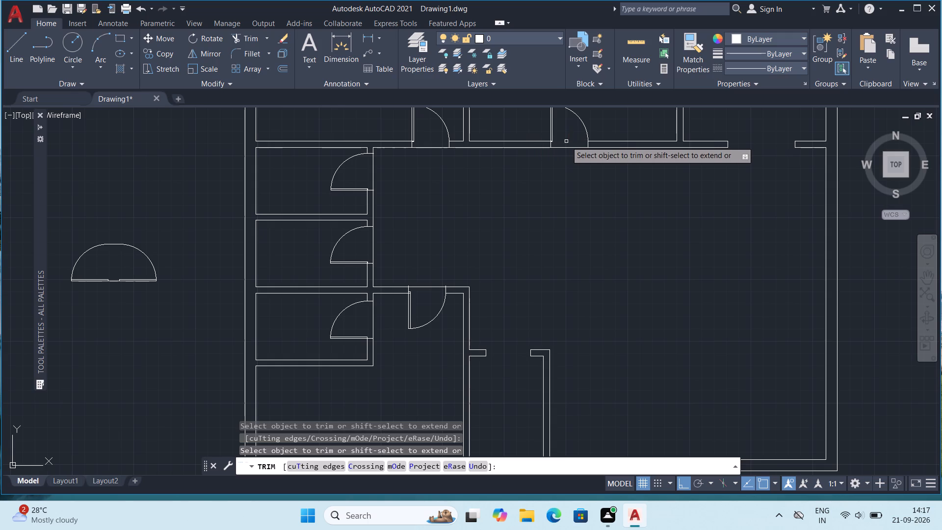
pyautogui.scroll(-1, 752, 220)
pyautogui.moveTo(716, 222); pyautogui.dragTo(609, 277, button='middle')
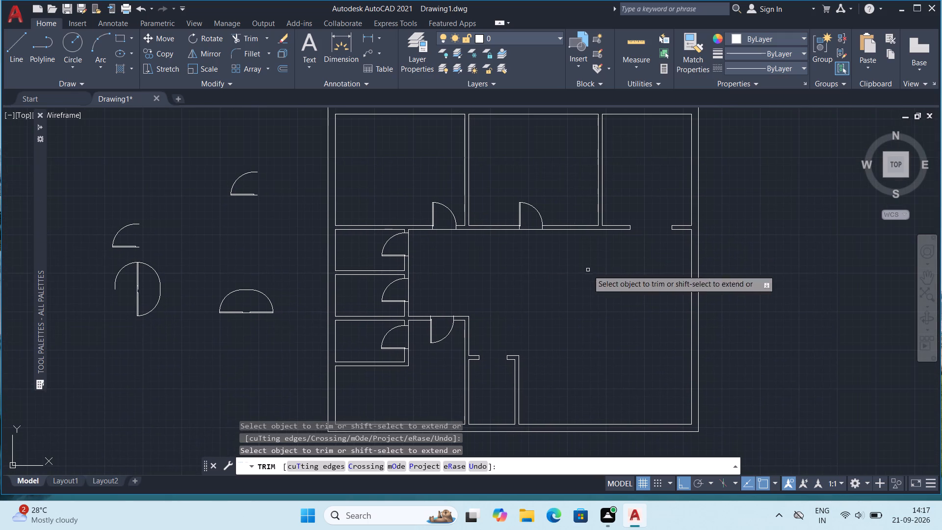
pyautogui.middleClick(541, 297)
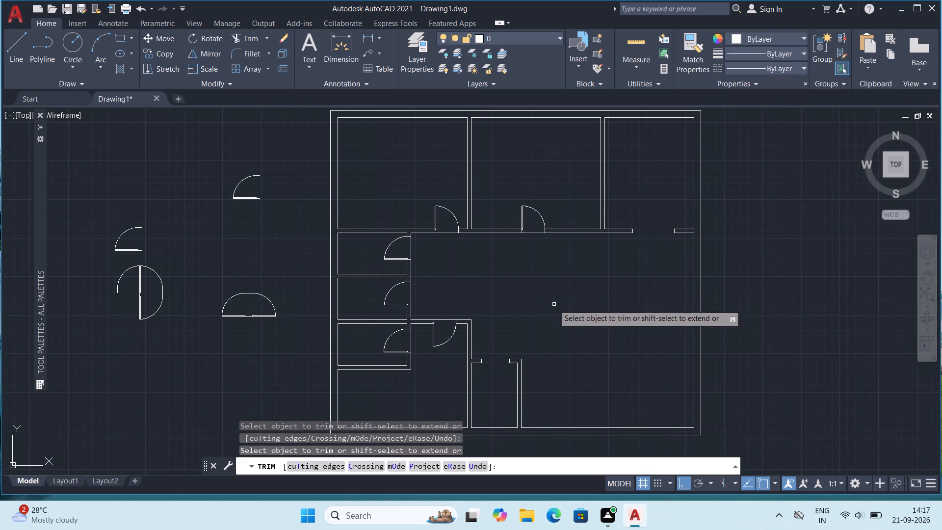
pyautogui.moveTo(582, 316); pyautogui.dragTo(579, 288, button='middle')
pyautogui.press('Escape')
pyautogui.press('Escape')
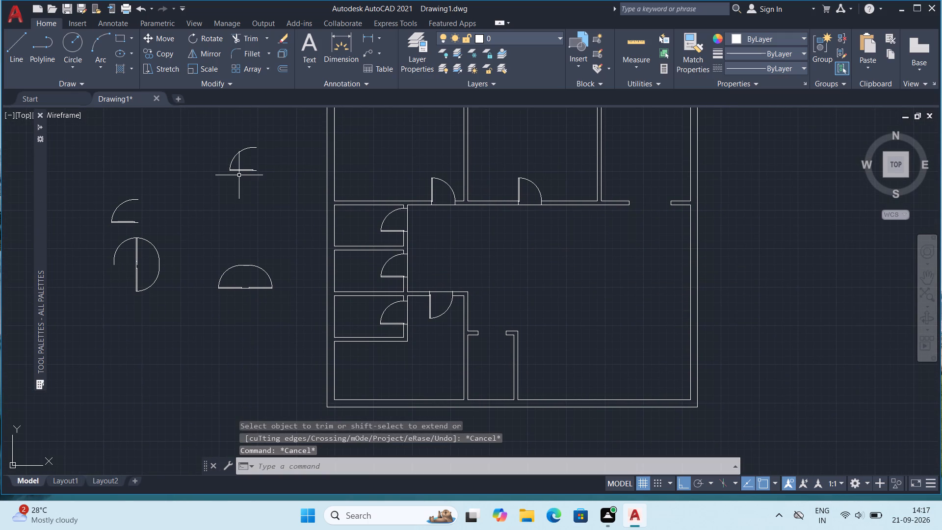
# Copy the upper mirrored pair of door blocks from outside the plan onto the south outer wall of the large hall as its entrance.
pyautogui.click(80, 232)
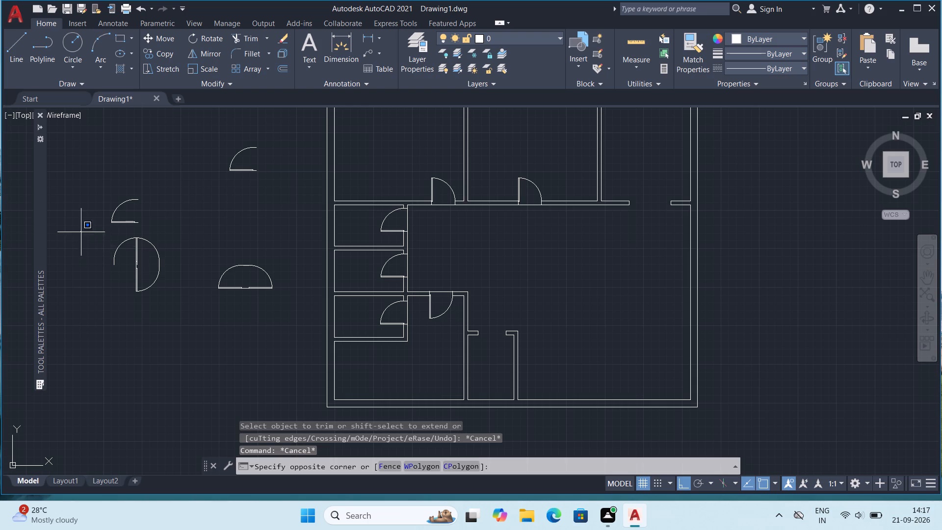
pyautogui.click(172, 250)
pyautogui.click(175, 235)
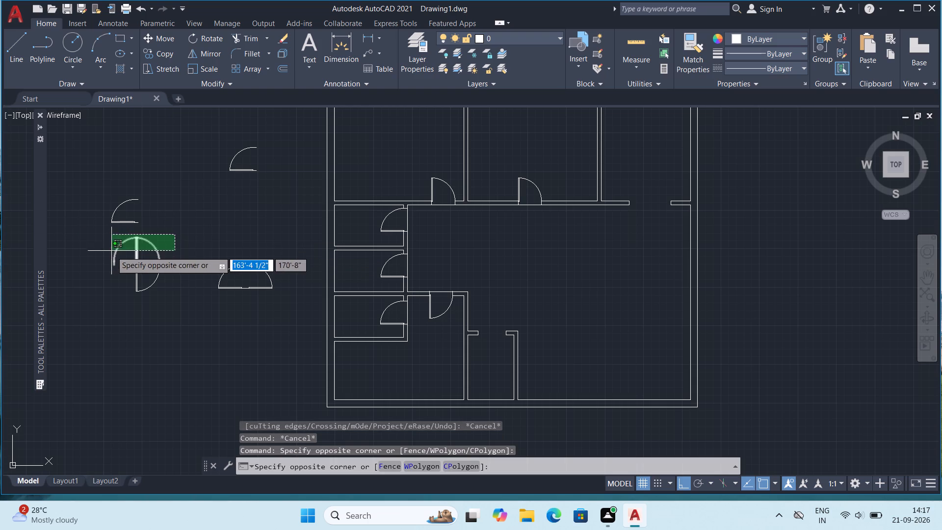
pyautogui.click(110, 250)
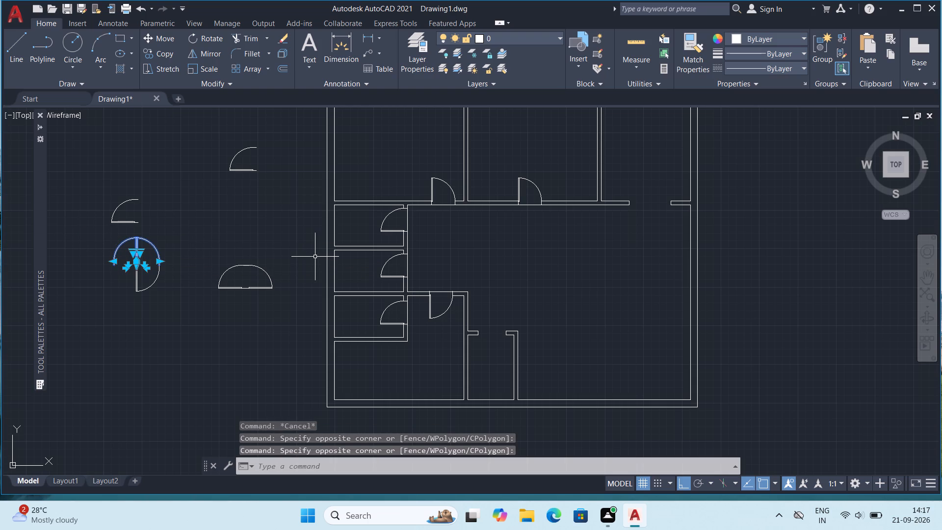
pyautogui.hotkey('ctrl', 'c')
pyautogui.hotkey('ctrl', 'v')
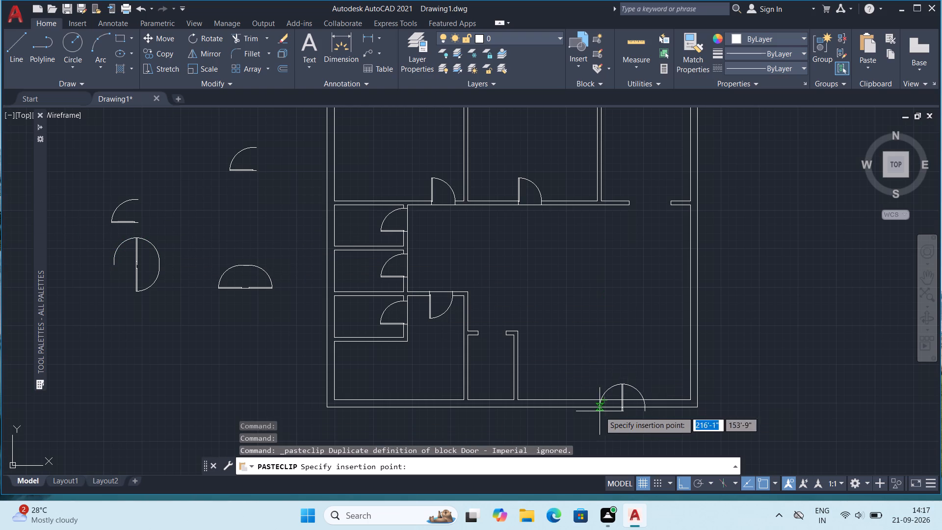
pyautogui.scroll(2, 595, 406)
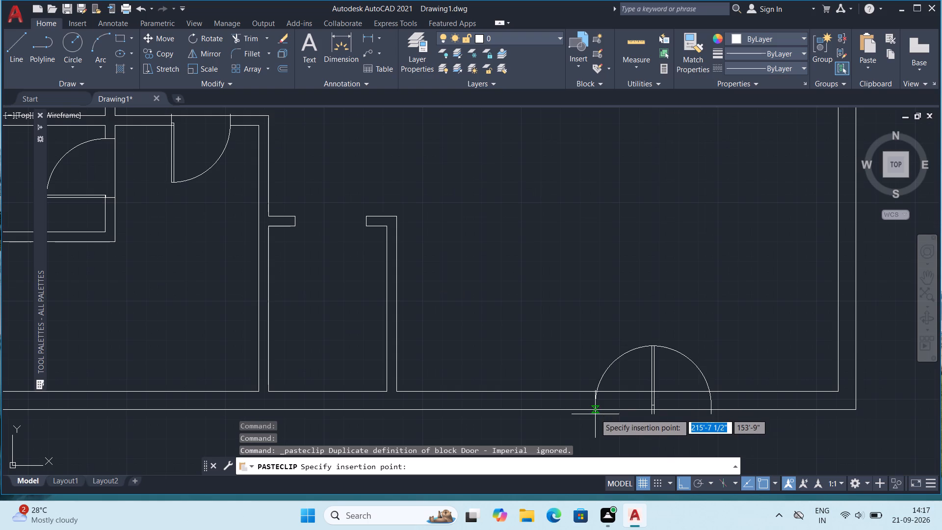
pyautogui.moveTo(591, 410); pyautogui.dragTo(586, 346, button='middle')
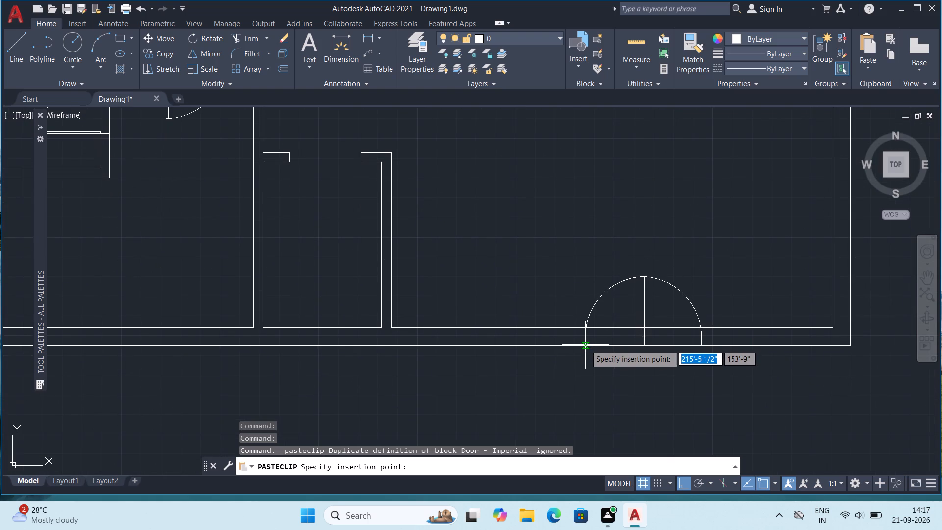
pyautogui.click(585, 346)
# Trim the inner line of the south outer wall between the two sides of the entrance double door.
pyautogui.scroll(-1, 618, 272)
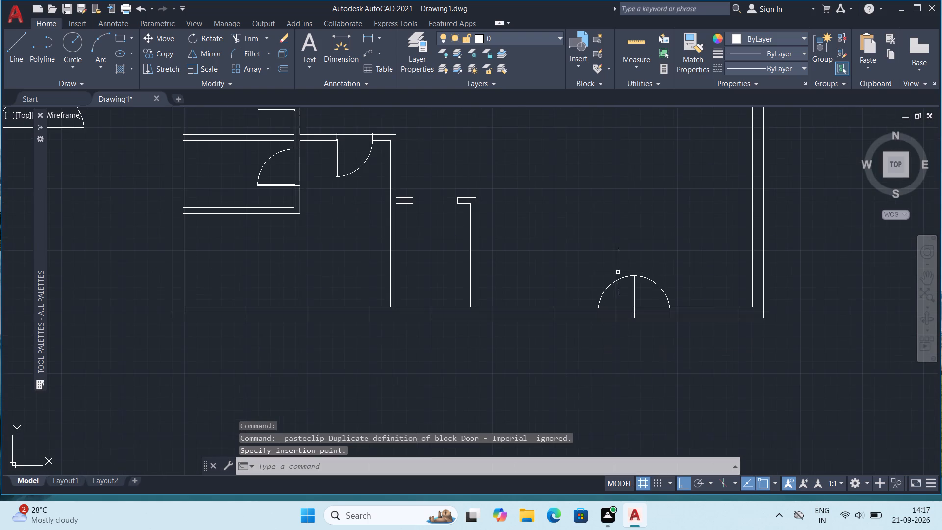
pyautogui.moveTo(581, 275); pyautogui.dragTo(533, 332, button='middle')
pyautogui.press('t')
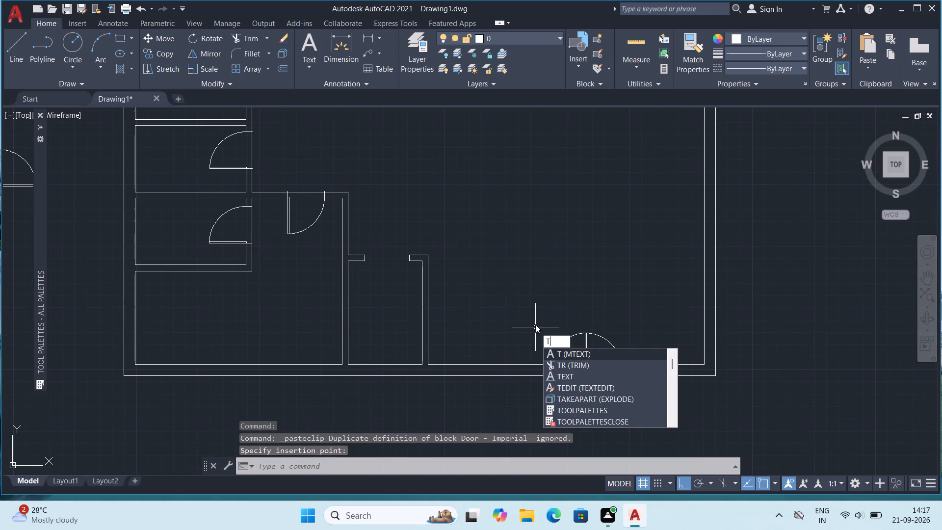
pyautogui.press('r')
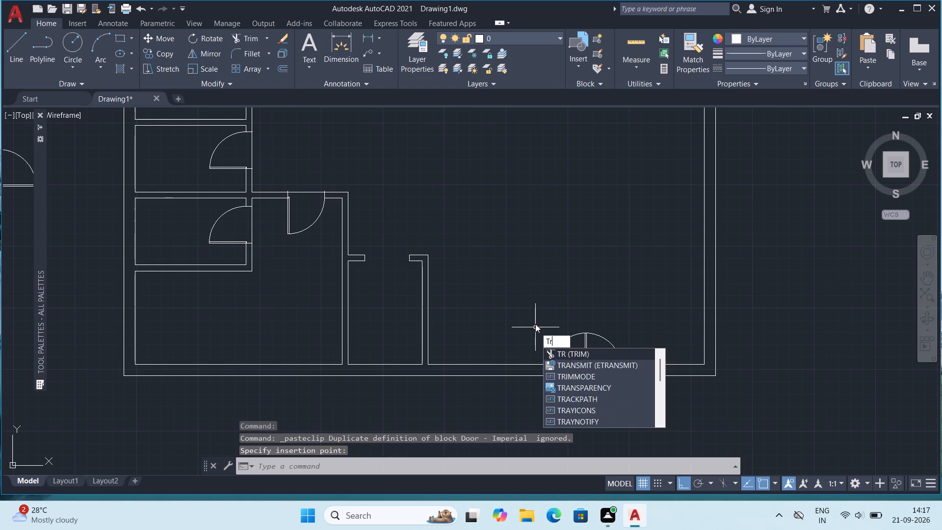
pyautogui.press('Return')
pyautogui.click(609, 365)
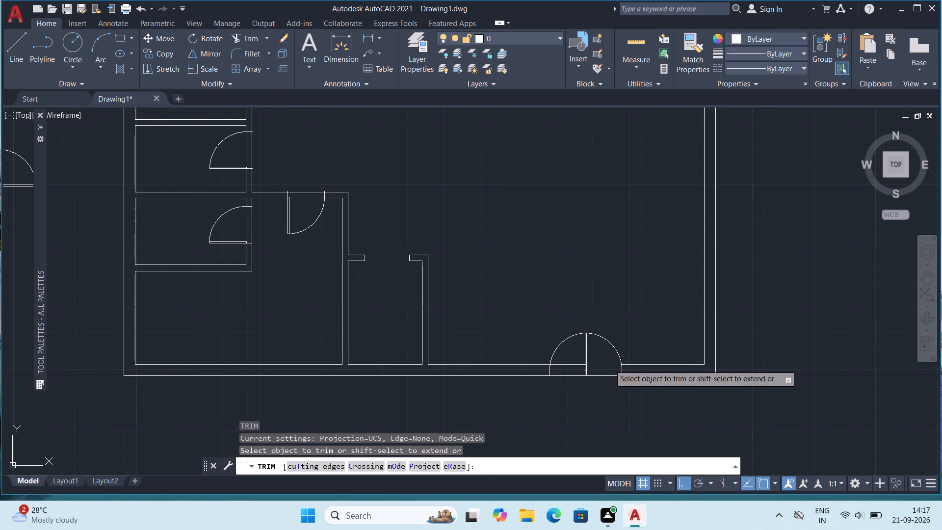
pyautogui.click(573, 366)
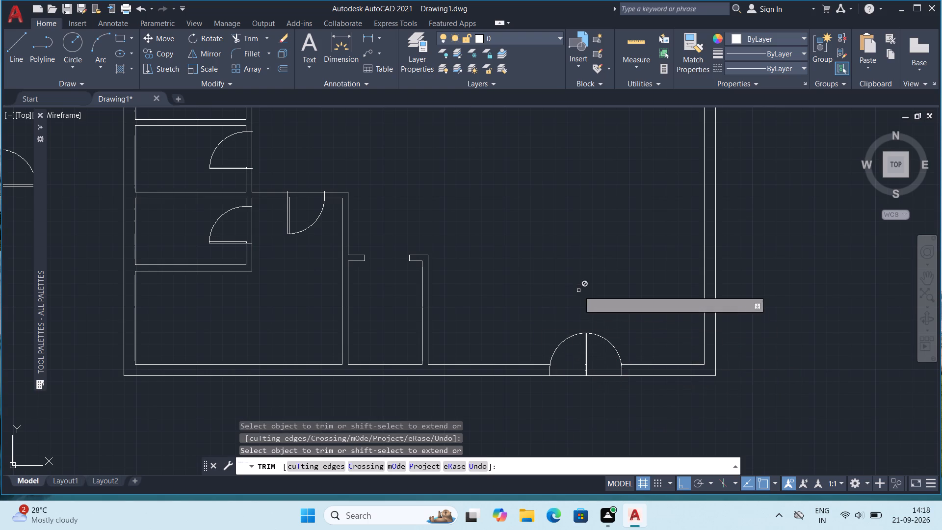
pyautogui.scroll(-1, 577, 290)
pyautogui.moveTo(589, 245); pyautogui.dragTo(598, 384, button='middle')
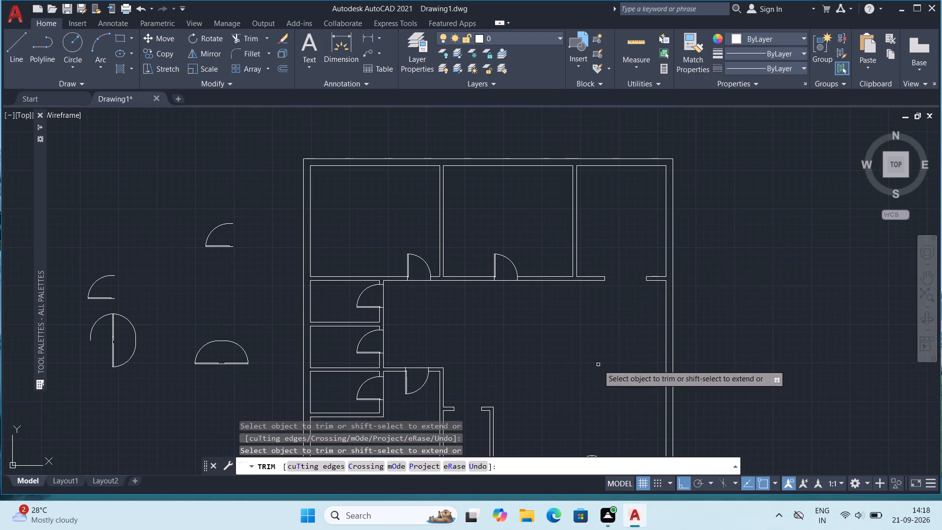
pyautogui.press('Escape')
pyautogui.press('Escape')
# Erase all the spare door blocks lying outside the plan to the west.
pyautogui.moveTo(544, 351); pyautogui.dragTo(564, 294, button='middle')
pyautogui.moveTo(469, 273); pyautogui.dragTo(515, 287, button='middle')
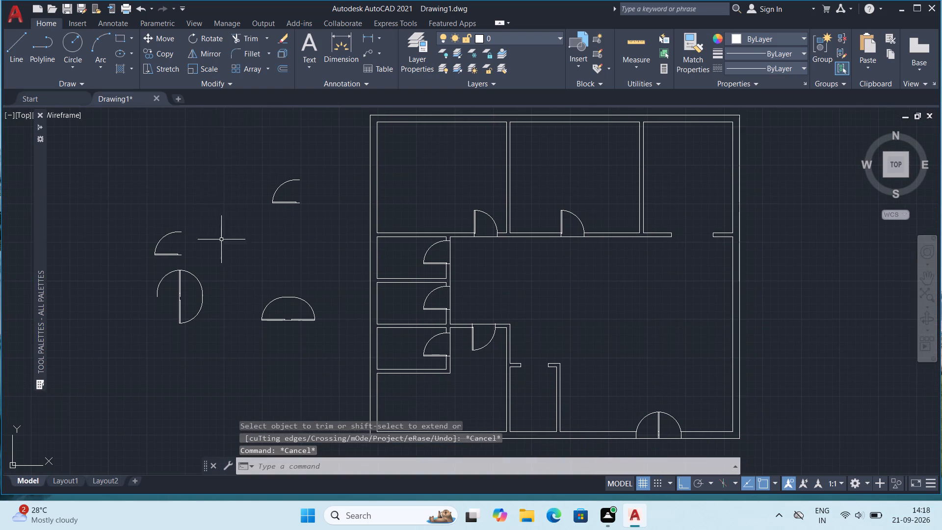
pyautogui.click(85, 167)
pyautogui.click(342, 368)
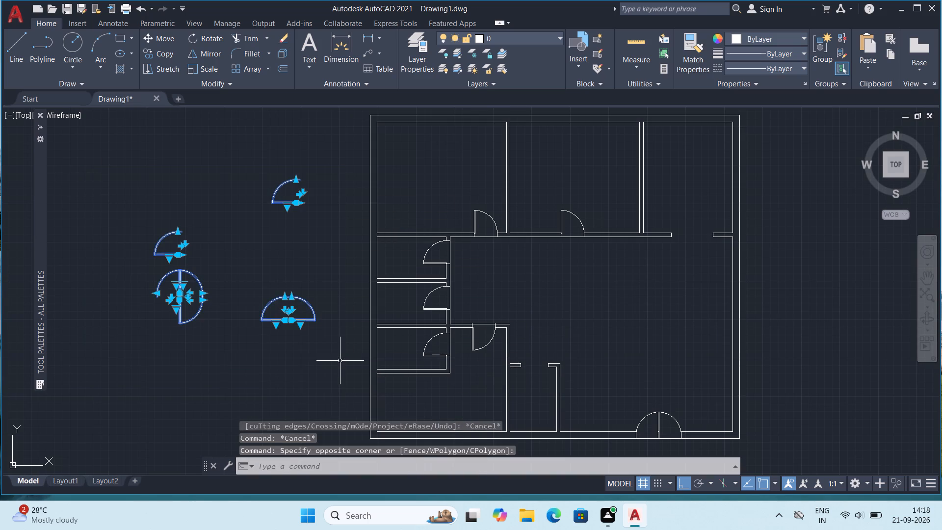
pyautogui.press('Delete')
# Look over the whole floor plan, checking the rooms, doors and openings from the north rooms to the entrance.
pyautogui.scroll(-1, 601, 337)
pyautogui.moveTo(605, 324); pyautogui.dragTo(565, 295, button='middle')
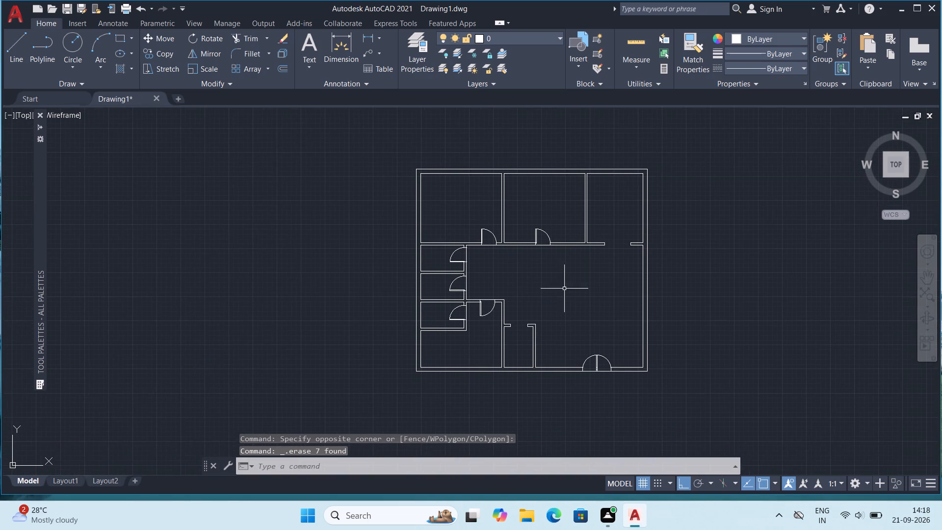
pyautogui.scroll(1, 538, 225)
pyautogui.scroll(-1, 539, 225)
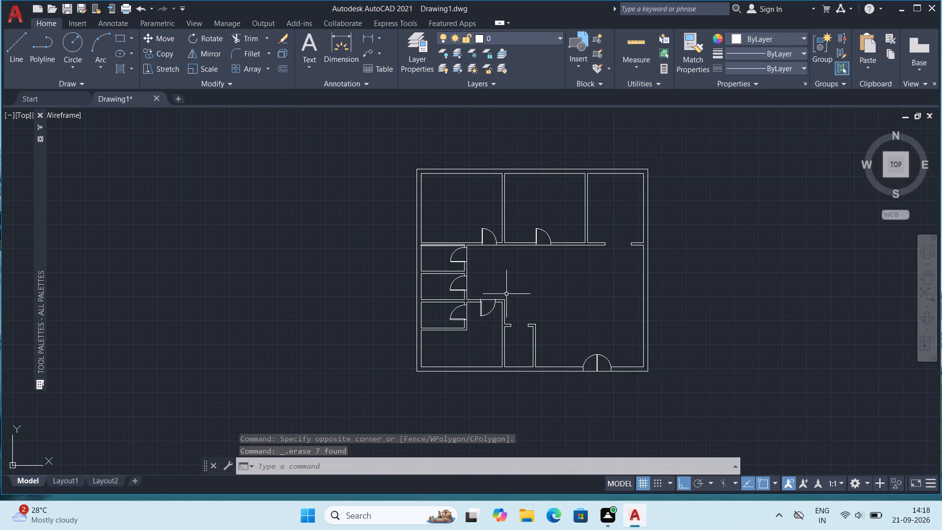
pyautogui.moveTo(613, 285); pyautogui.dragTo(555, 282, button='middle')
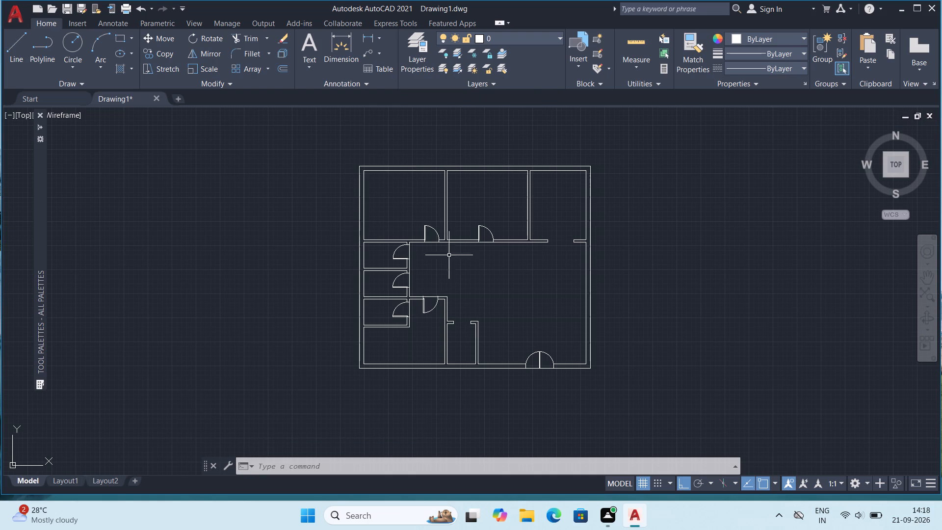
pyautogui.scroll(1, 542, 166)
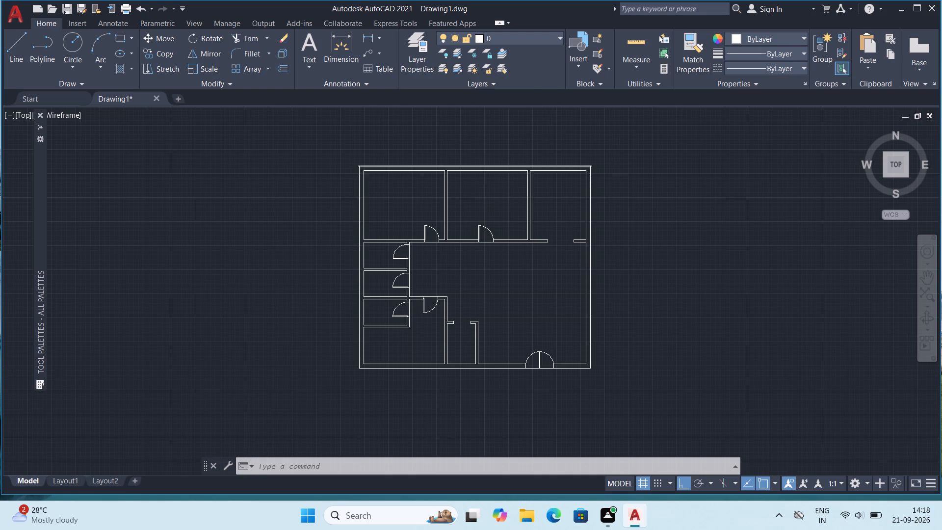
pyautogui.moveTo(345, 210); pyautogui.dragTo(358, 230, button='middle')
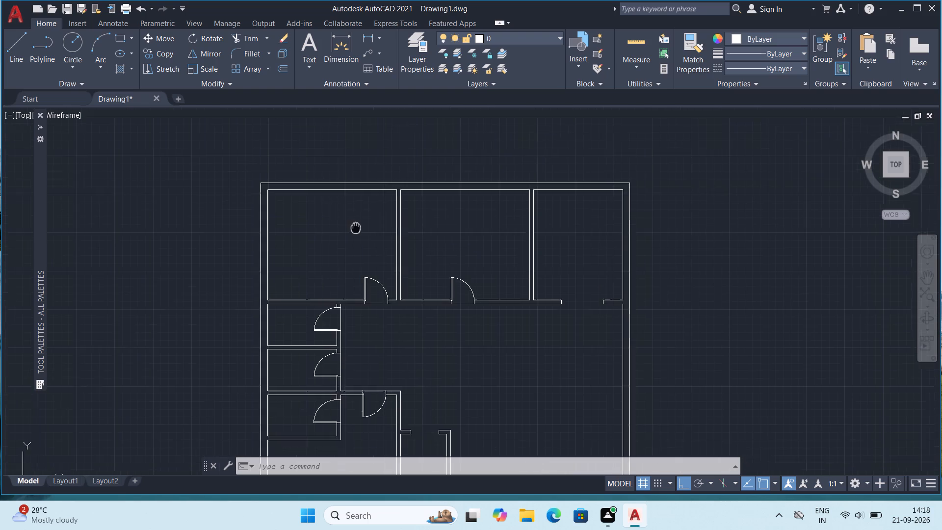
pyautogui.moveTo(358, 230); pyautogui.dragTo(364, 238, button='middle')
pyautogui.scroll(2, 368, 220)
pyautogui.scroll(-2, 368, 216)
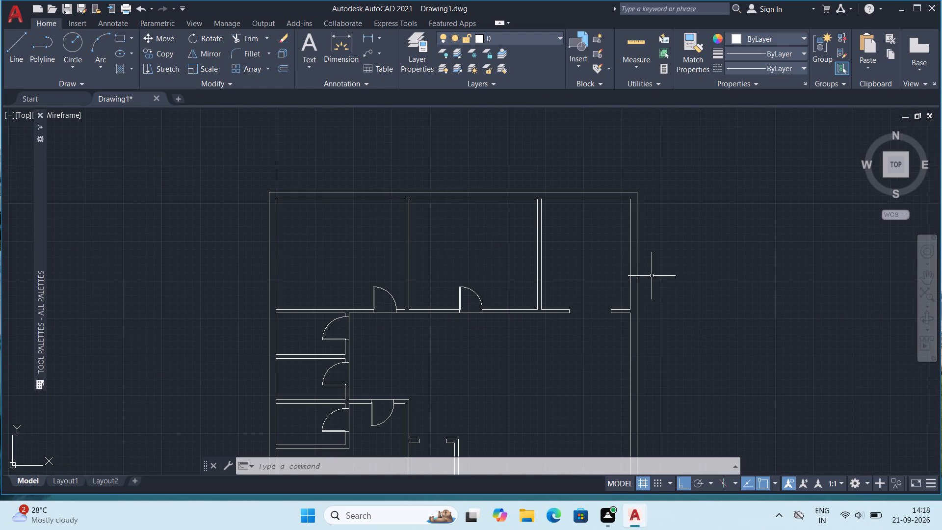
pyautogui.moveTo(649, 277); pyautogui.dragTo(626, 191, button='middle')
pyautogui.scroll(-1, 625, 188)
pyautogui.scroll(1, 607, 219)
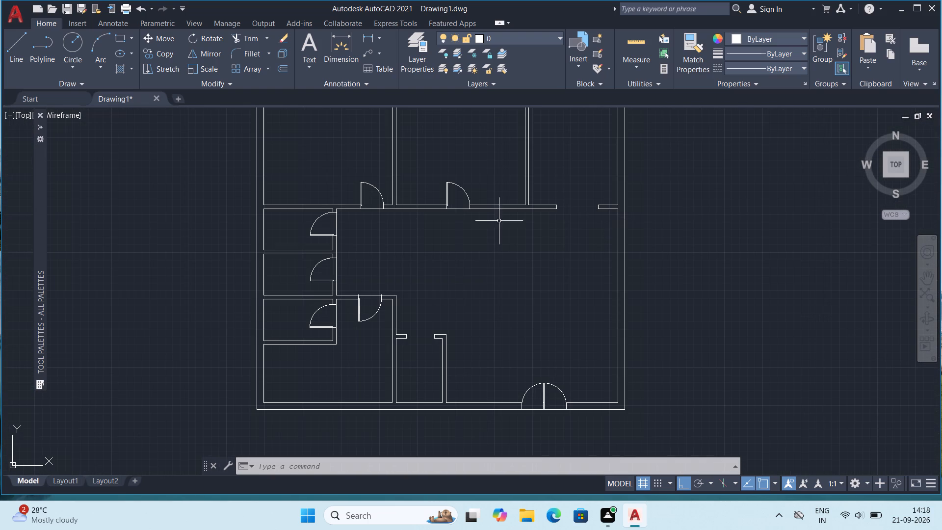
pyautogui.moveTo(486, 218); pyautogui.dragTo(490, 268, button='middle')
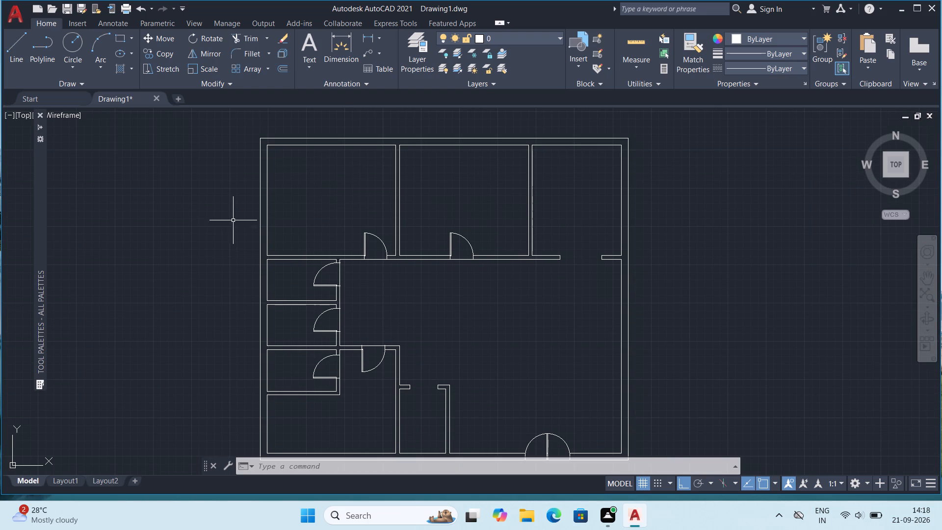
pyautogui.moveTo(539, 291); pyautogui.dragTo(523, 269, button='middle')
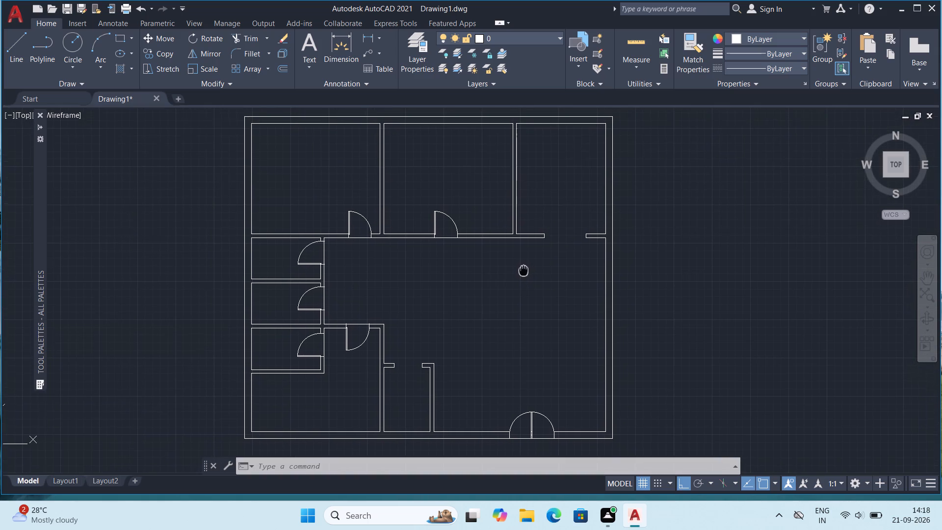
pyautogui.moveTo(523, 269); pyautogui.dragTo(523, 269, button='middle')
# Draw a 5' by 9" horizontal rectangle in the empty space west of the floor plan.
pyautogui.click(21, 46)
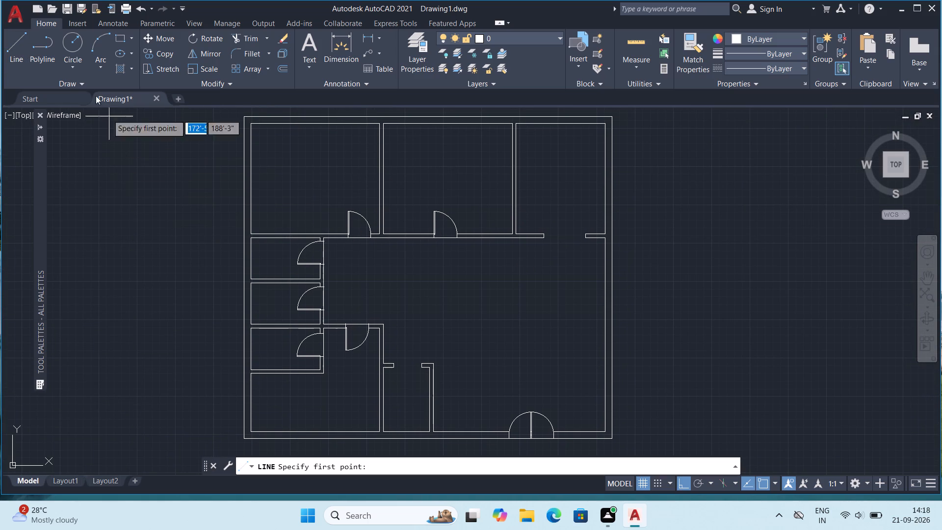
pyautogui.click(123, 33)
pyautogui.moveTo(223, 201); pyautogui.dragTo(373, 238, button='middle')
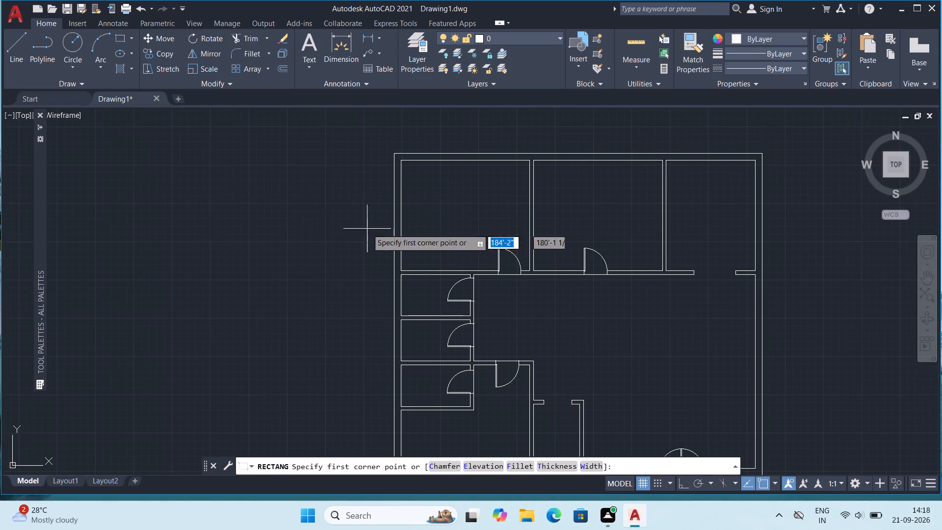
pyautogui.click(152, 175)
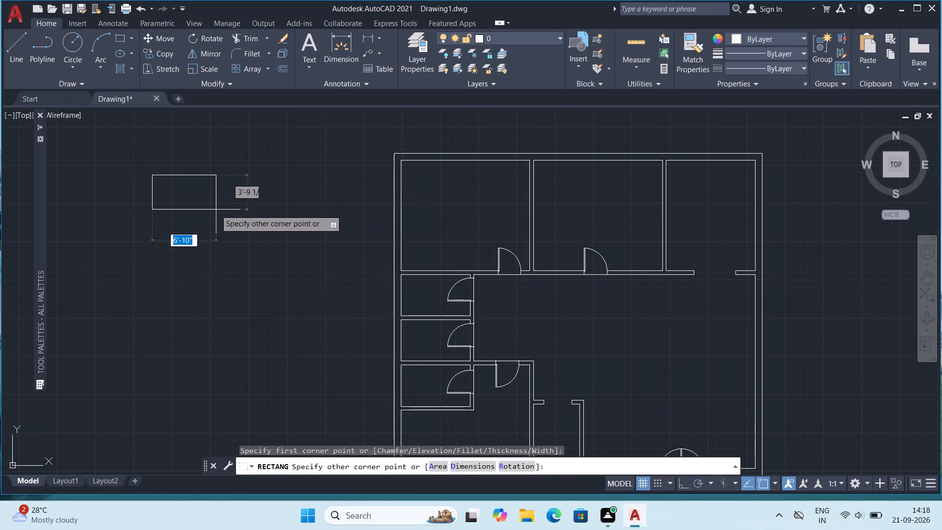
pyautogui.press('5')
pyautogui.press("'")
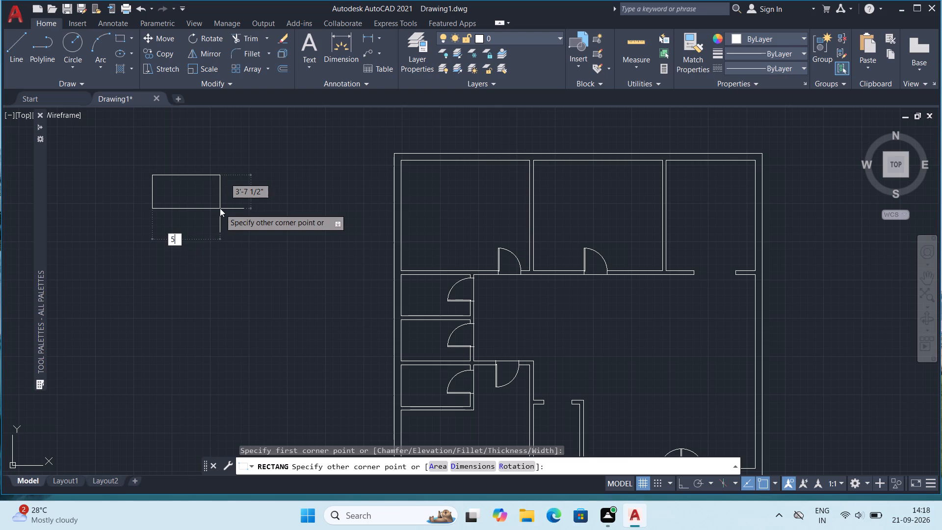
pyautogui.press('Tab')
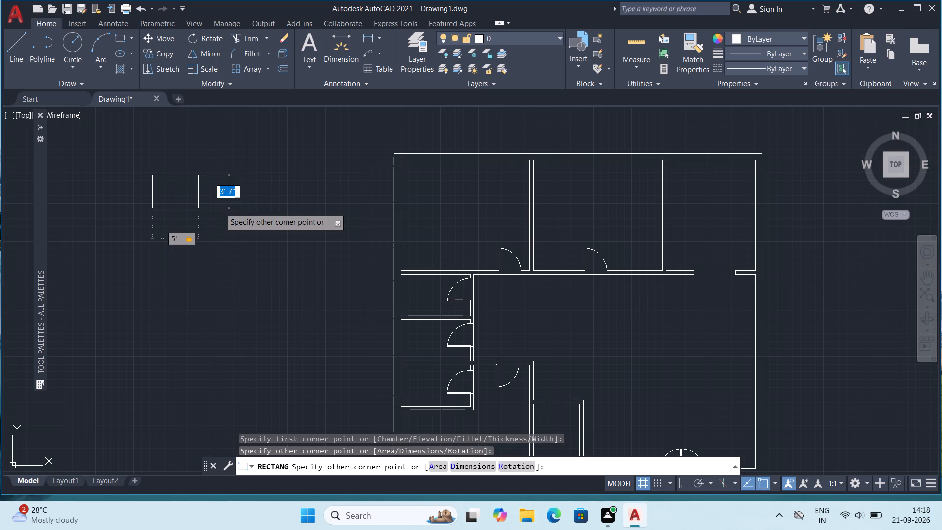
pyautogui.press('9')
pyautogui.hotkey('shift', '"')
pyautogui.press('Return')
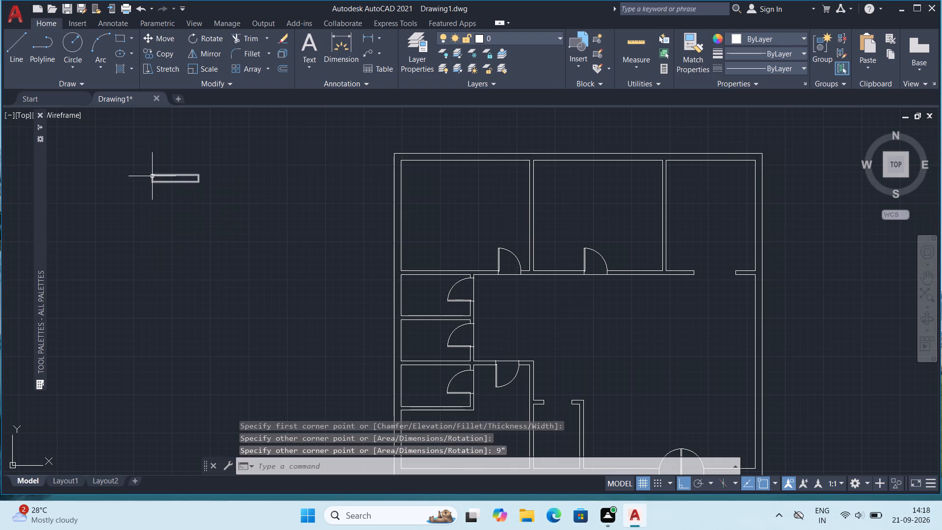
# Draw a horizontal centre line through the 5' by 9" rectangle between the midpoints of its short sides, forming a window symbol.
pyautogui.scroll(3, 152, 176)
pyautogui.click(18, 50)
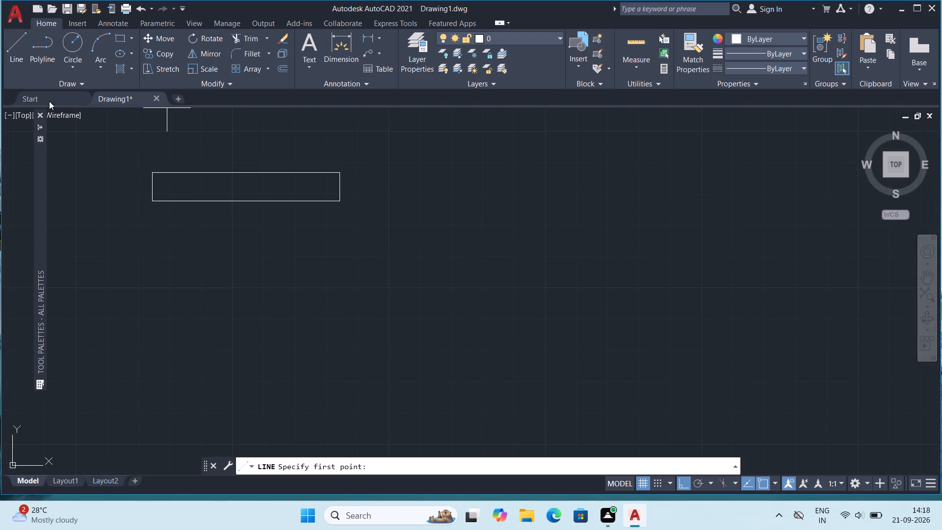
pyautogui.scroll(2, 116, 170)
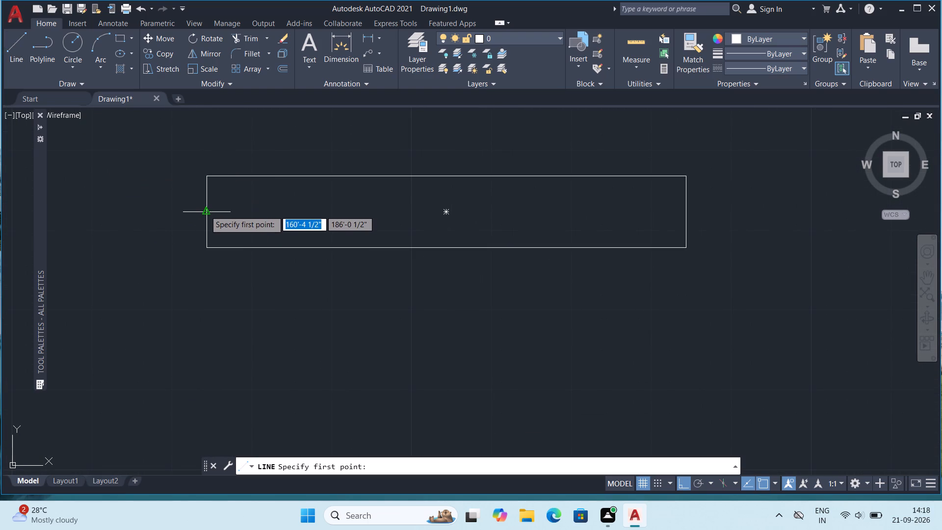
pyautogui.click(206, 210)
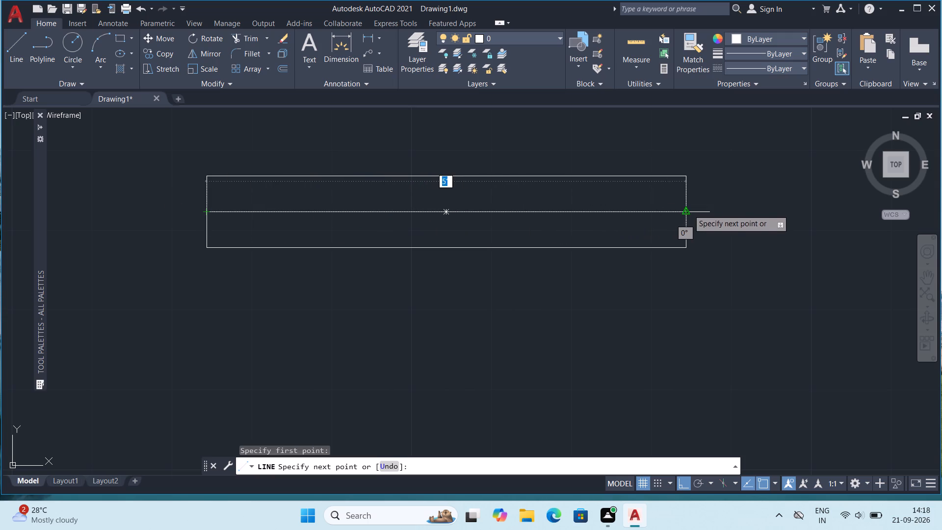
pyautogui.click(688, 211)
pyautogui.press('Escape')
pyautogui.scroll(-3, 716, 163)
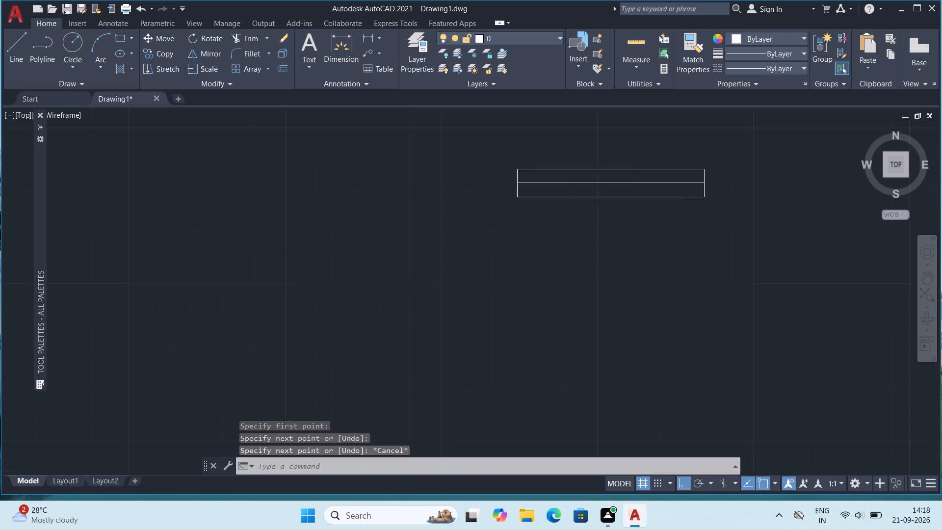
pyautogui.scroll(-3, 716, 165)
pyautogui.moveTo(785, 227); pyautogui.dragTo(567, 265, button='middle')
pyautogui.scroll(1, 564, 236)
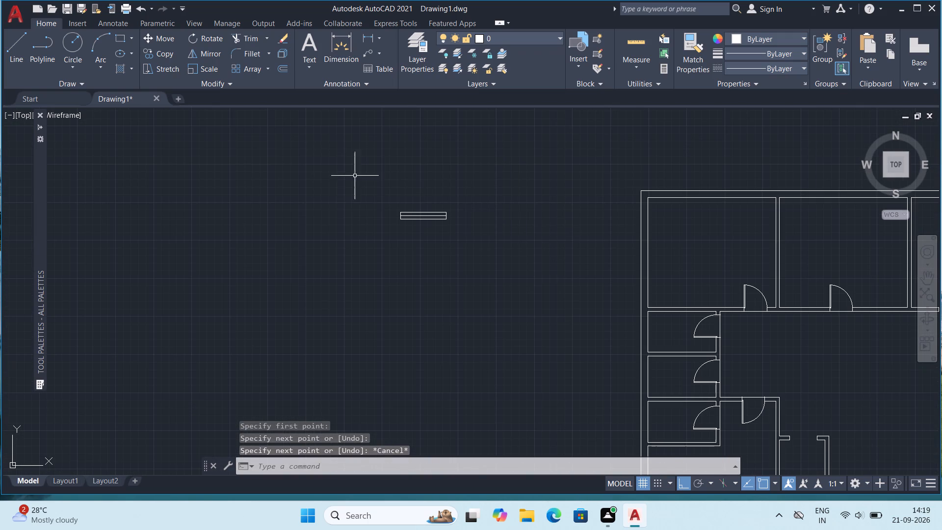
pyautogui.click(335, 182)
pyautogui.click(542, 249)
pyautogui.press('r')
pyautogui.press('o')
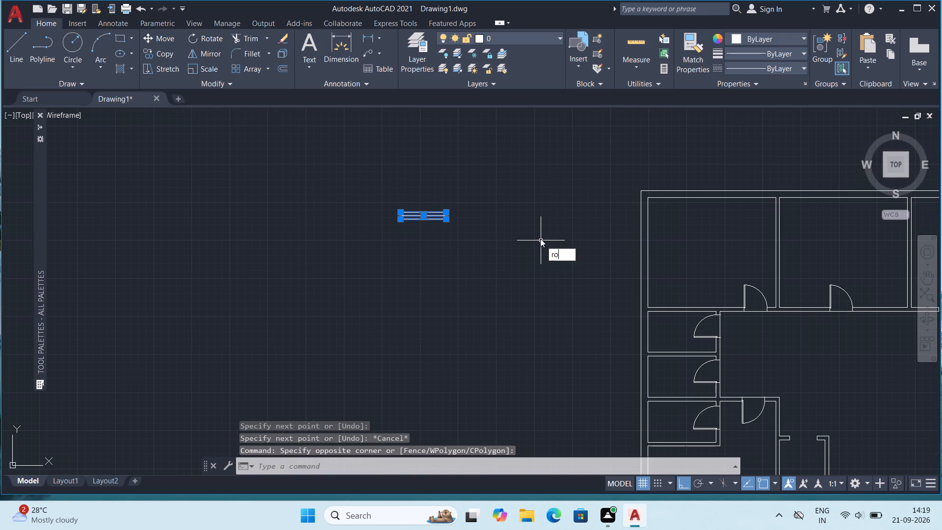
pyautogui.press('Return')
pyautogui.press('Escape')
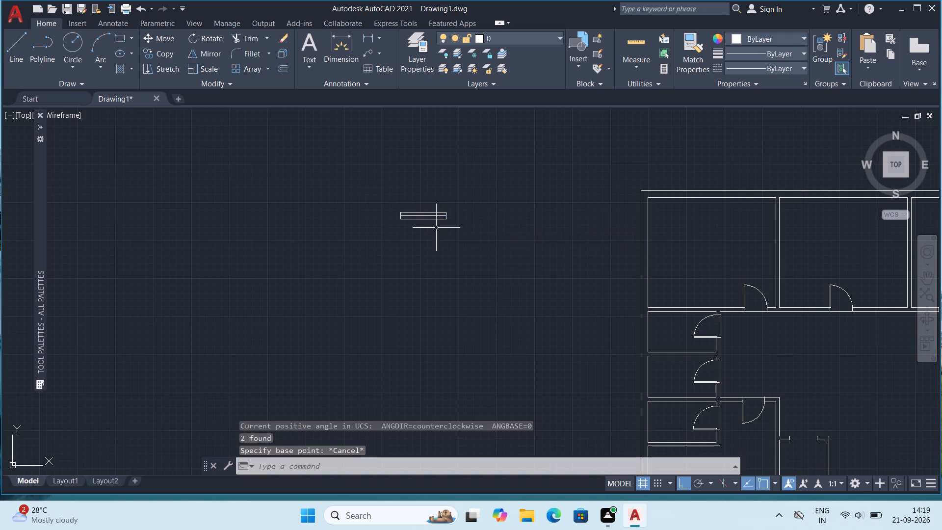
# Copy the horizontal window symbol and paste the duplicate in the empty space southwest of the original.
pyautogui.click(392, 192)
pyautogui.click(508, 260)
pyautogui.hotkey('ctrl', 'c')
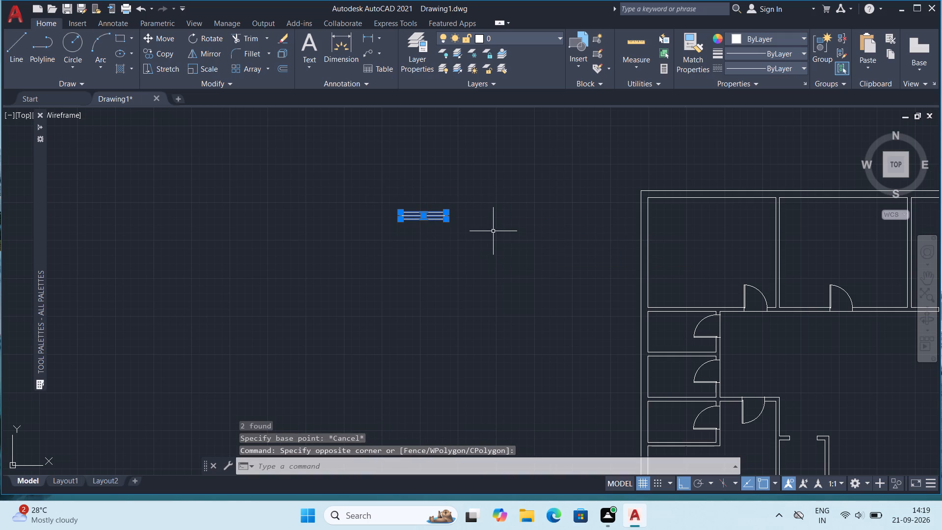
pyautogui.hotkey('ctrl', 'v')
pyautogui.click(288, 286)
# Rotate the duplicated window symbol a quarter turn about its southeast corner so that it stands vertical.
pyautogui.click(271, 263)
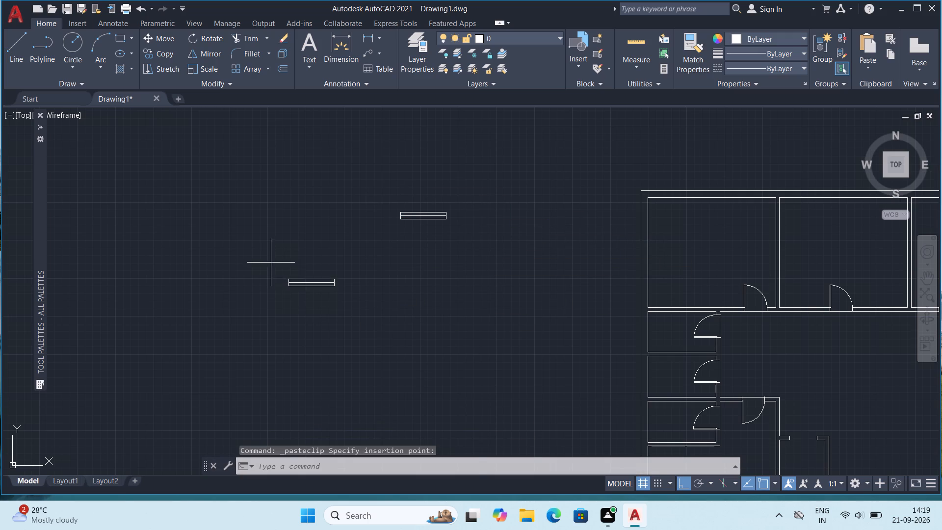
pyautogui.click(370, 311)
pyautogui.write('ro')
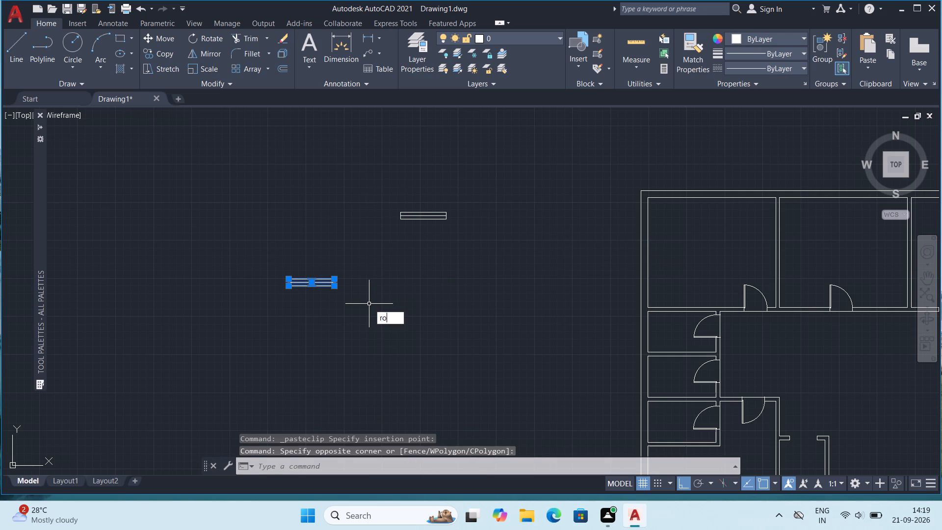
pyautogui.press('Return')
pyautogui.scroll(3, 330, 284)
pyautogui.click(356, 288)
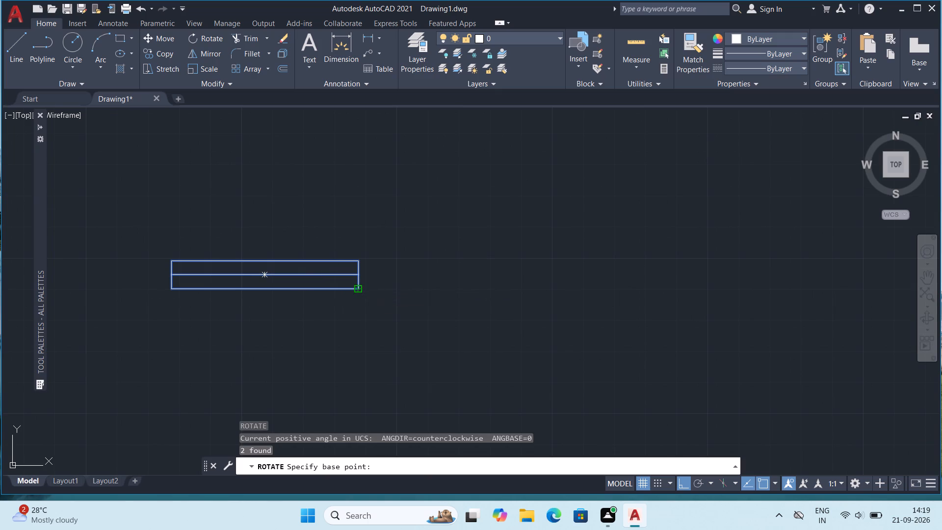
pyautogui.click(333, 365)
# Copy the vertical window symbol into the west outer wall of the northwest room, fitting it to the wall thickness.
pyautogui.scroll(-3, 379, 285)
pyautogui.moveTo(488, 250); pyautogui.dragTo(428, 235, button='middle')
pyautogui.click(277, 194)
pyautogui.click(359, 286)
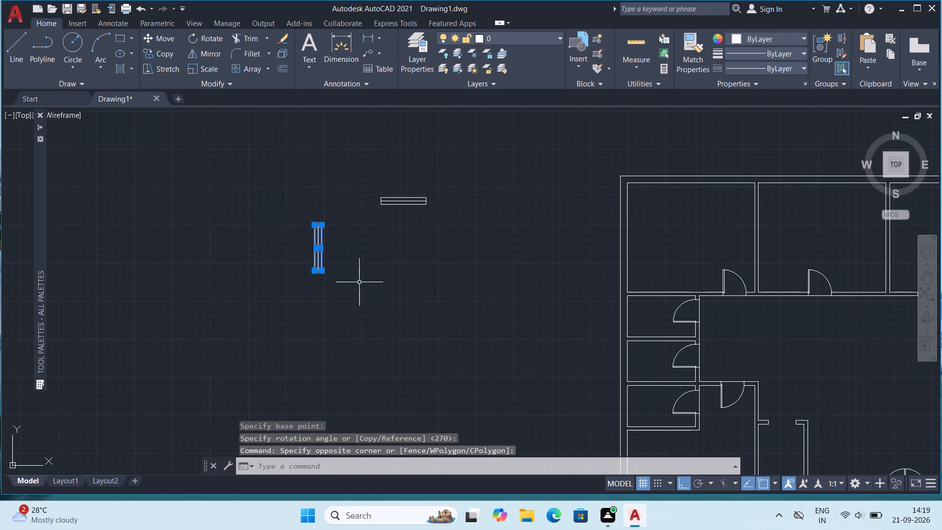
pyautogui.hotkey('ctrl', 'c')
pyautogui.hotkey('ctrl', 'v')
pyautogui.scroll(2, 628, 245)
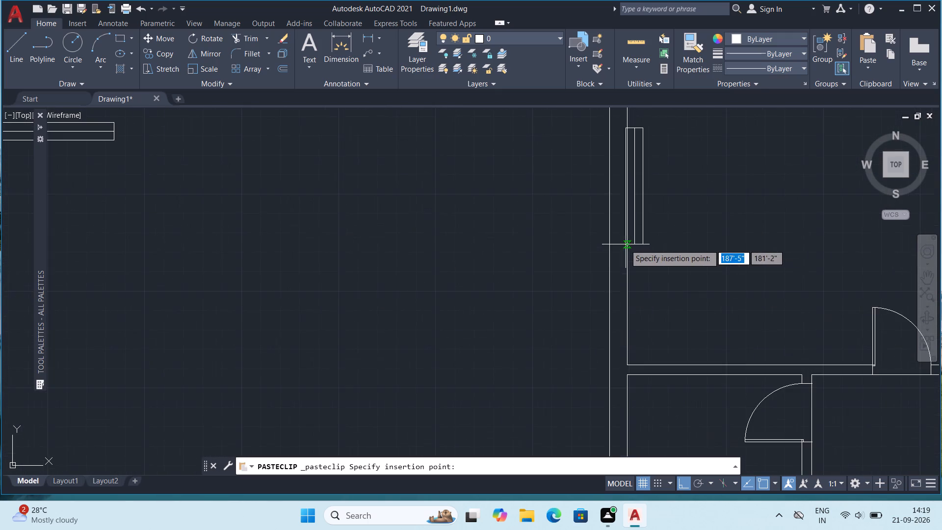
pyautogui.moveTo(605, 243); pyautogui.dragTo(533, 353, button='middle')
pyautogui.scroll(-1, 528, 350)
pyautogui.moveTo(532, 378); pyautogui.dragTo(516, 300, button='middle')
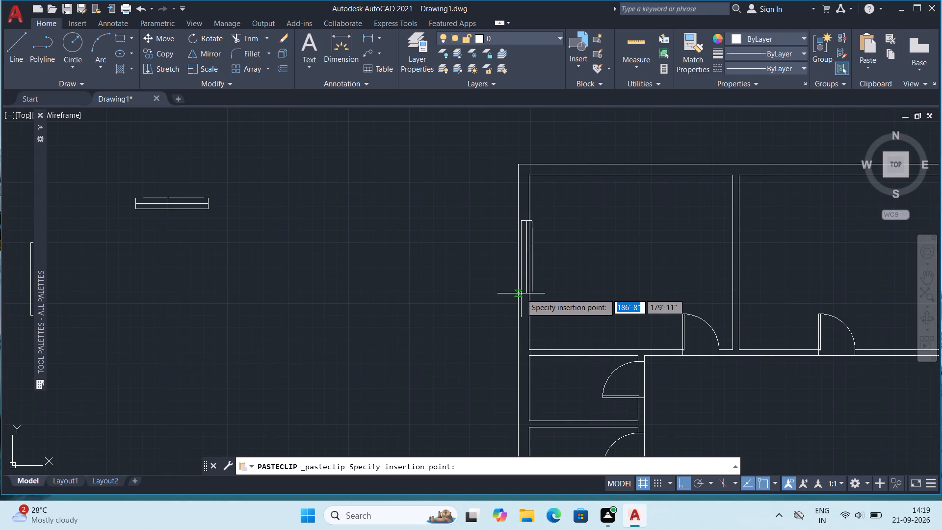
pyautogui.click(518, 297)
# Copy the horizontal window symbol into the south outer wall of the southwest room.
pyautogui.scroll(-2, 584, 264)
pyautogui.moveTo(588, 356); pyautogui.dragTo(574, 276, button='middle')
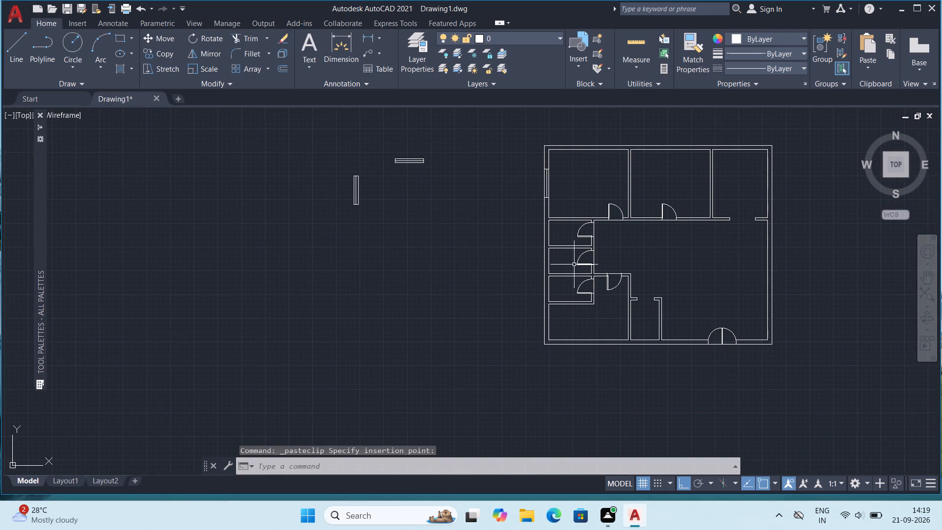
pyautogui.scroll(2, 591, 337)
pyautogui.scroll(-2, 384, 272)
pyautogui.click(248, 98)
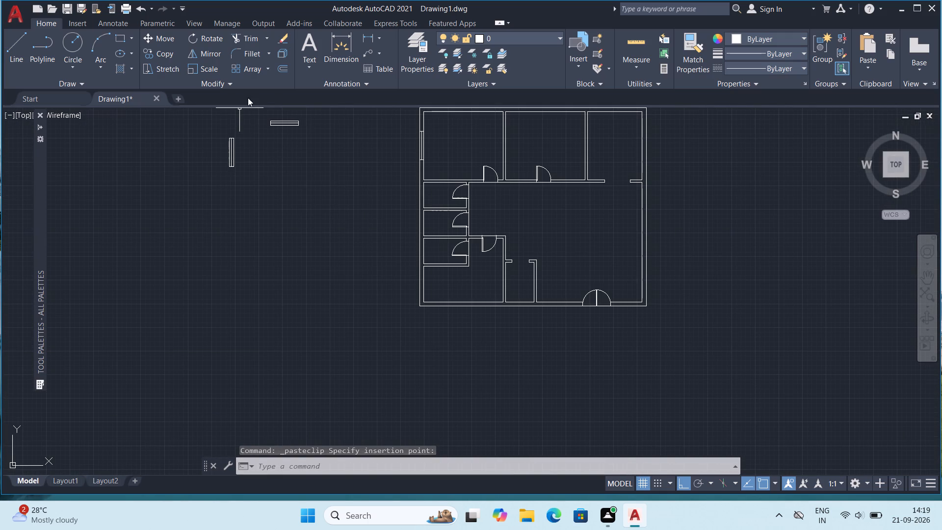
pyautogui.click(266, 109)
pyautogui.click(311, 136)
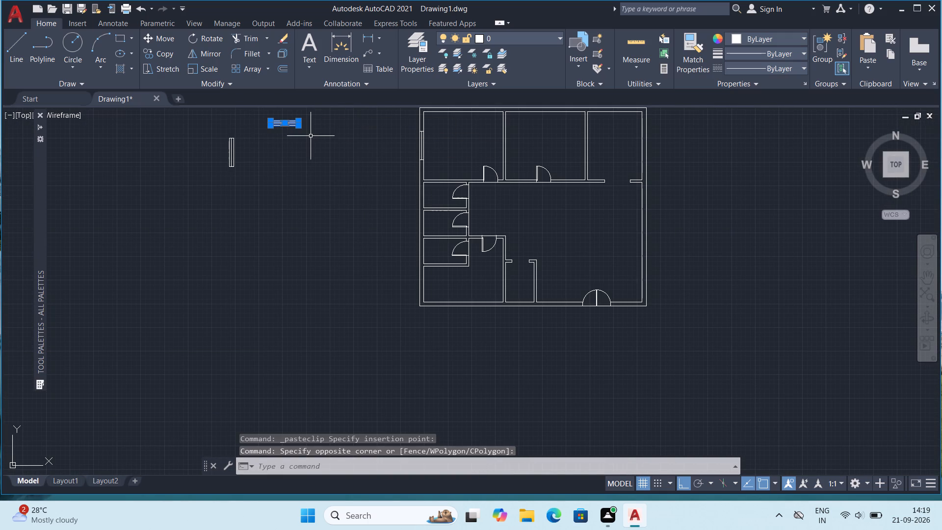
pyautogui.hotkey('ctrl', 'c')
pyautogui.hotkey('ctrl', 'v')
pyautogui.scroll(3, 502, 280)
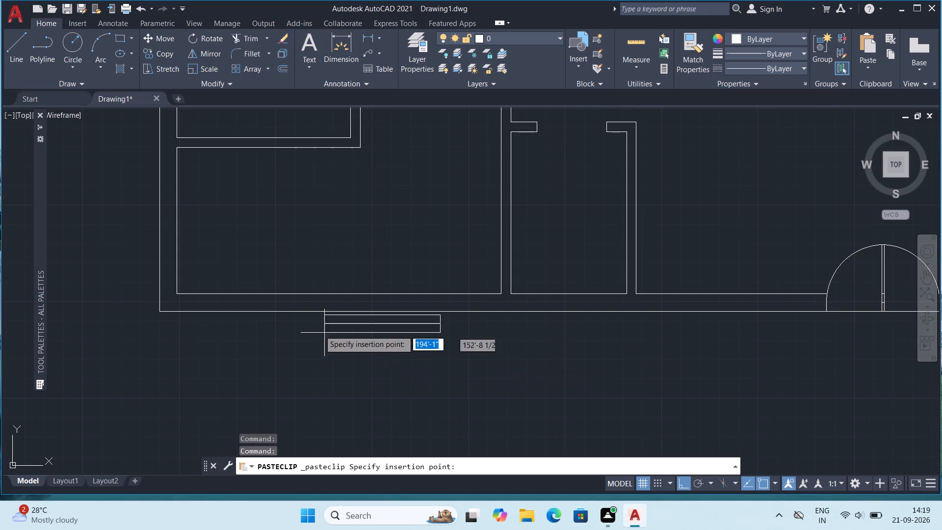
pyautogui.click(292, 310)
# Copy the horizontal window symbol into the north outer wall of the northwest room.
pyautogui.scroll(-2, 471, 301)
pyautogui.moveTo(890, 149); pyautogui.dragTo(829, 266, button='middle')
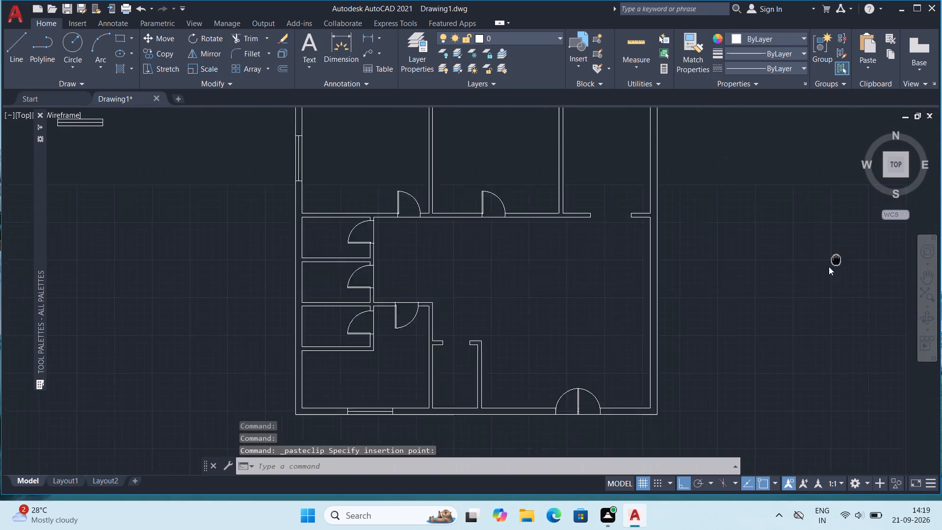
pyautogui.moveTo(829, 266); pyautogui.dragTo(742, 329, button='middle')
pyautogui.scroll(1, 358, 173)
pyautogui.moveTo(333, 159); pyautogui.dragTo(425, 184, button='middle')
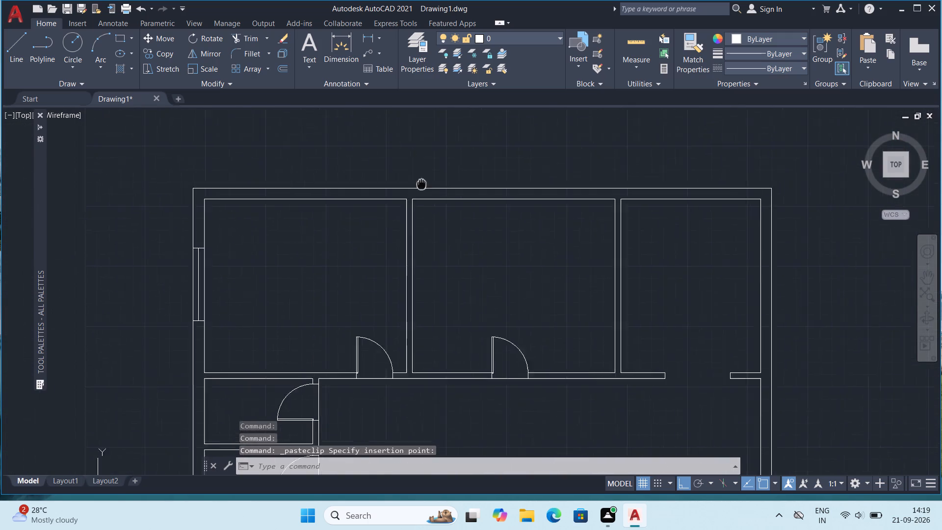
pyautogui.moveTo(425, 184); pyautogui.dragTo(455, 191, button='middle')
pyautogui.scroll(-1, 249, 221)
pyautogui.moveTo(181, 234); pyautogui.dragTo(262, 236, button='middle')
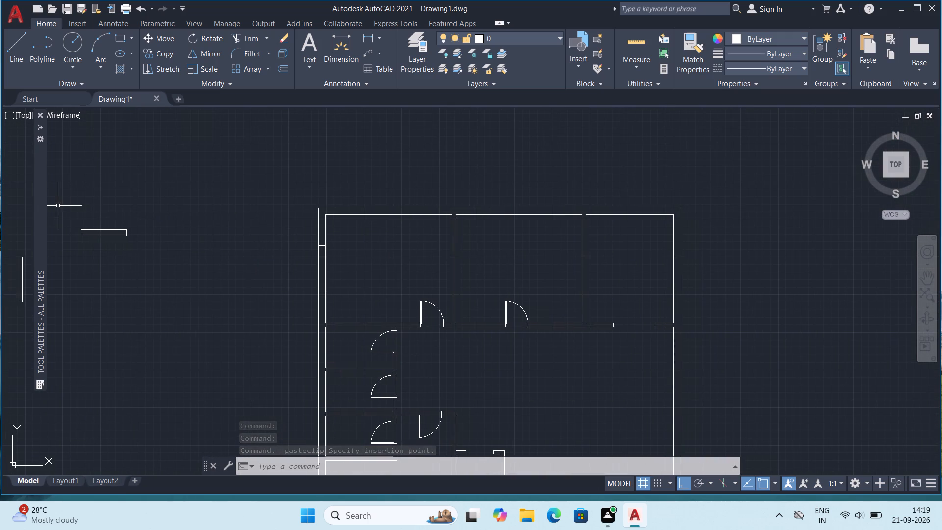
pyautogui.click(58, 206)
pyautogui.click(168, 263)
pyautogui.hotkey('ctrl', 'c')
pyautogui.hotkey('ctrl', 'v')
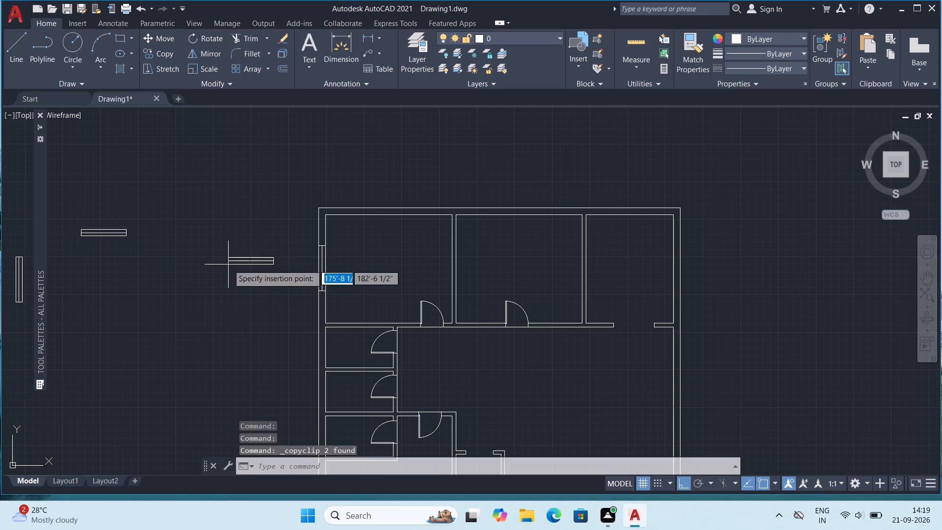
pyautogui.scroll(2, 385, 185)
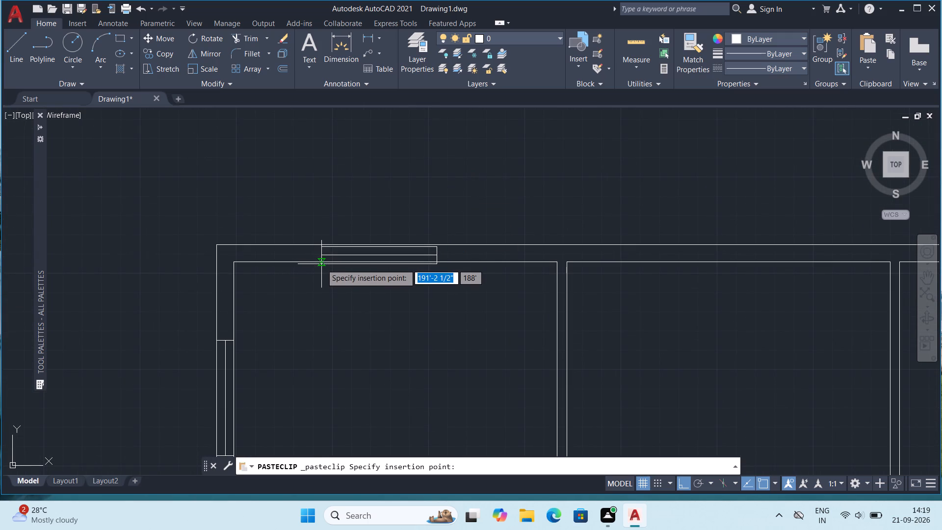
pyautogui.click(321, 263)
# Paste further copies of the horizontal window into the north outer wall, one for the middle north room and one for the northeast room.
pyautogui.scroll(-2, 467, 244)
pyautogui.moveTo(629, 251); pyautogui.dragTo(547, 299, button='middle')
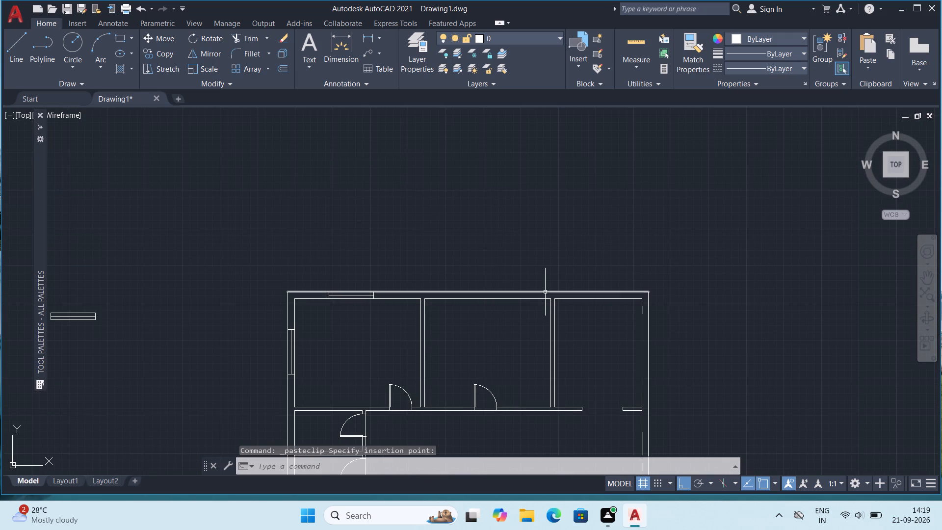
pyautogui.hotkey('ctrl', 'v')
pyautogui.scroll(3, 534, 288)
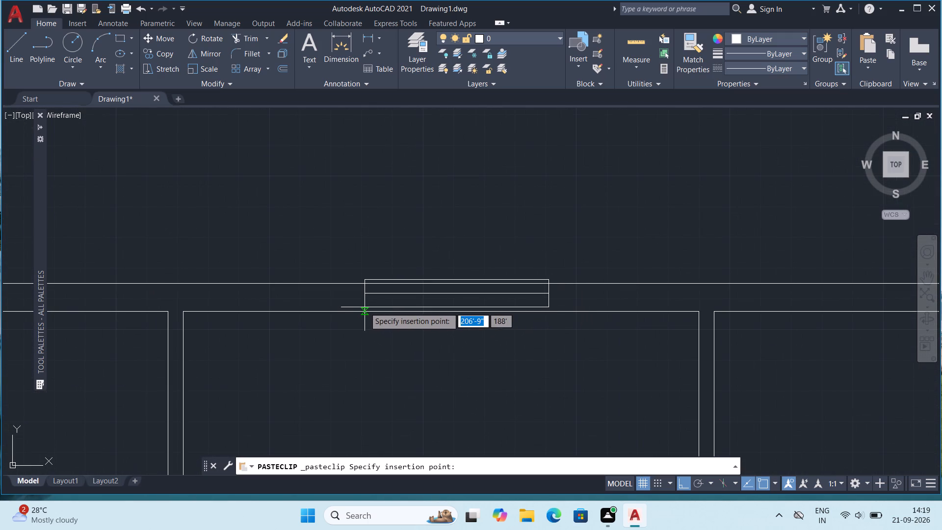
pyautogui.click(363, 312)
pyautogui.scroll(-2, 579, 312)
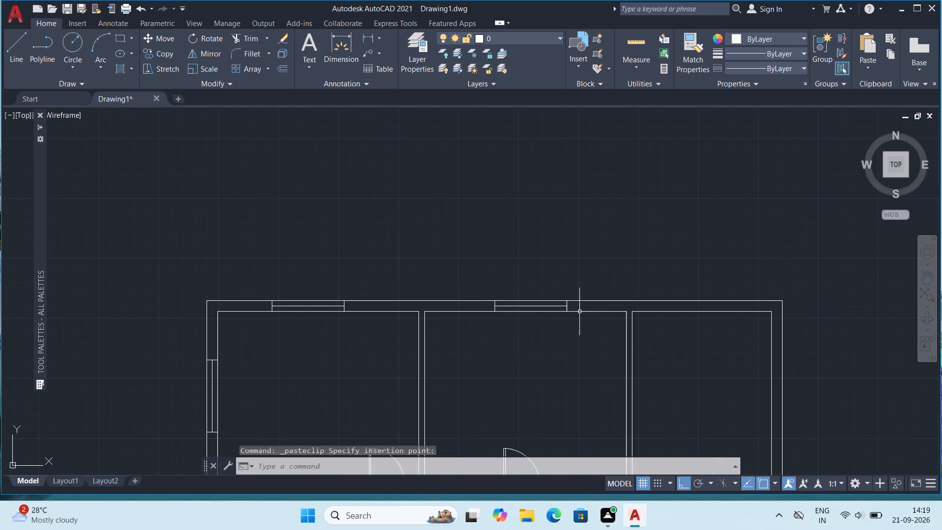
pyautogui.moveTo(629, 317); pyautogui.dragTo(410, 327, button='middle')
pyautogui.hotkey('ctrl', 'v')
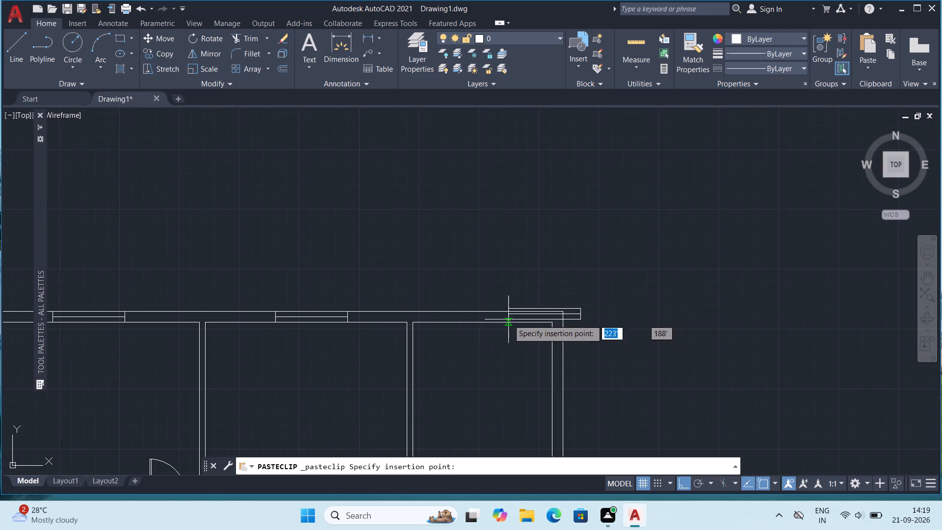
pyautogui.scroll(3, 466, 324)
pyautogui.click(439, 316)
pyautogui.scroll(-2, 485, 320)
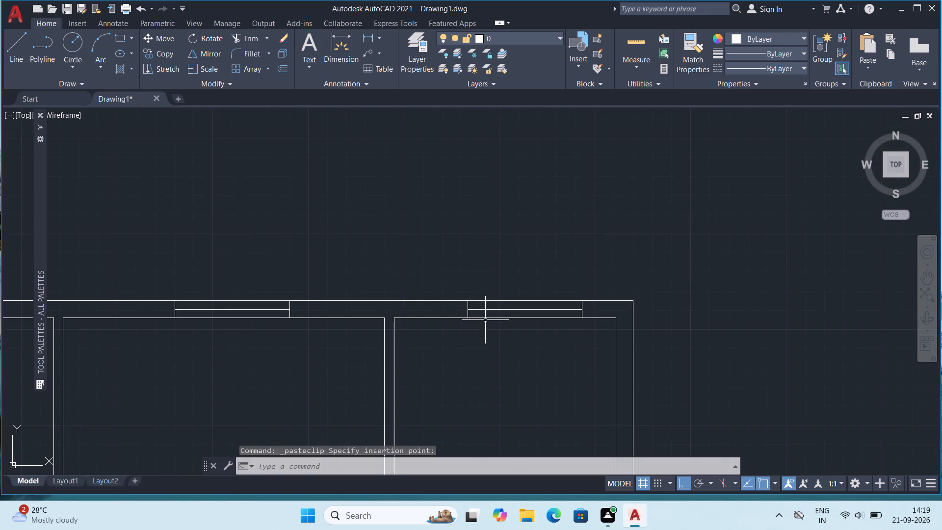
pyautogui.moveTo(542, 351); pyautogui.dragTo(537, 258, button='middle')
pyautogui.scroll(-1, 542, 241)
pyautogui.moveTo(554, 316); pyautogui.dragTo(554, 291, button='middle')
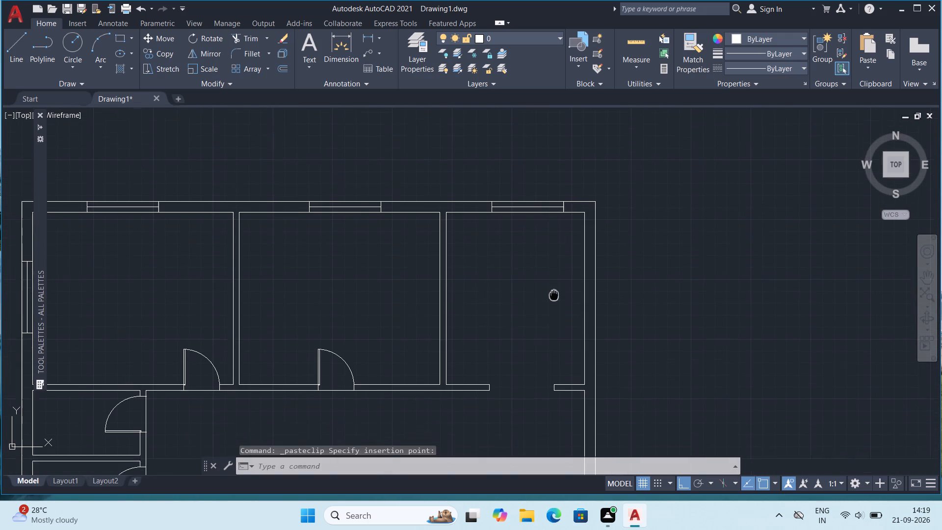
# Copy the vertical window symbol into the east outer wall of the northeast room, fitting it to the wall thickness.
pyautogui.moveTo(554, 291); pyautogui.dragTo(554, 282, button='middle')
pyautogui.scroll(-1, 516, 264)
pyautogui.moveTo(275, 277); pyautogui.dragTo(342, 235, button='middle')
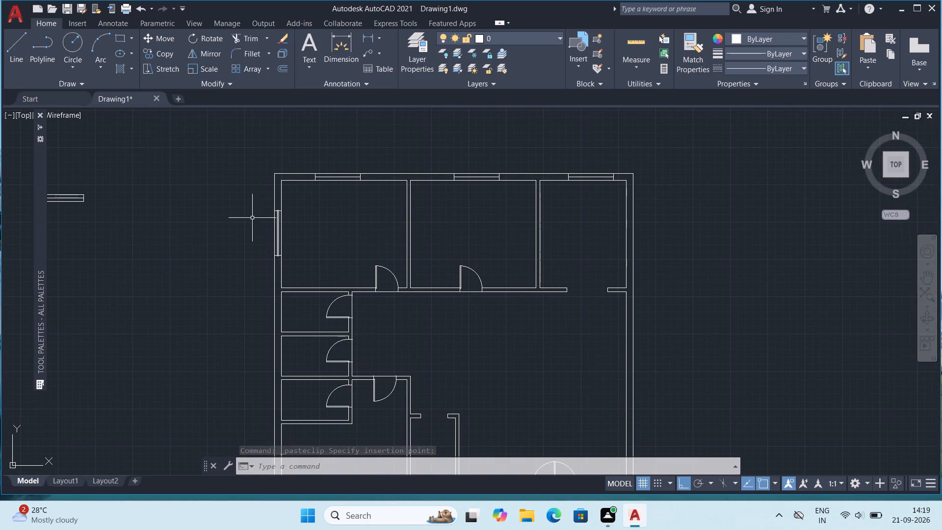
pyautogui.moveTo(161, 182); pyautogui.dragTo(249, 162, button='middle')
pyautogui.moveTo(115, 182); pyautogui.dragTo(208, 176, button='middle')
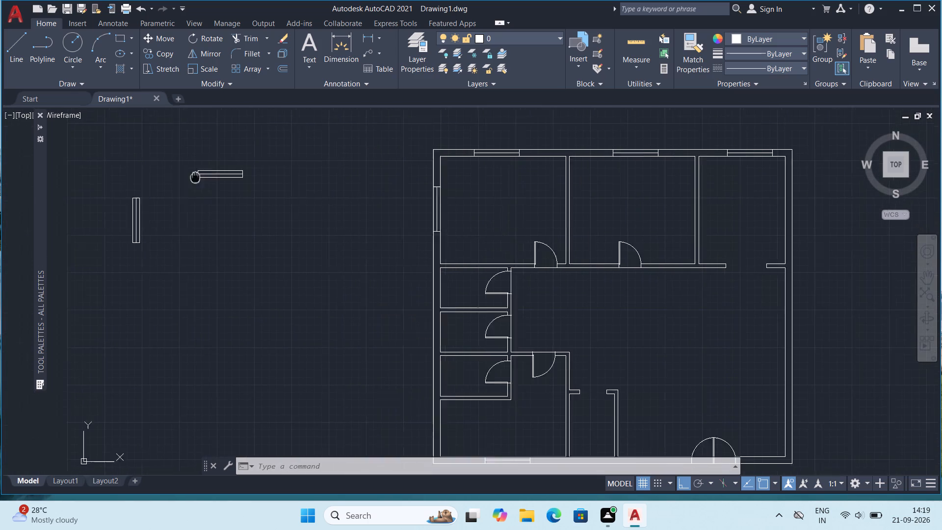
pyautogui.moveTo(208, 176); pyautogui.dragTo(212, 176, button='middle')
pyautogui.click(136, 177)
pyautogui.click(201, 242)
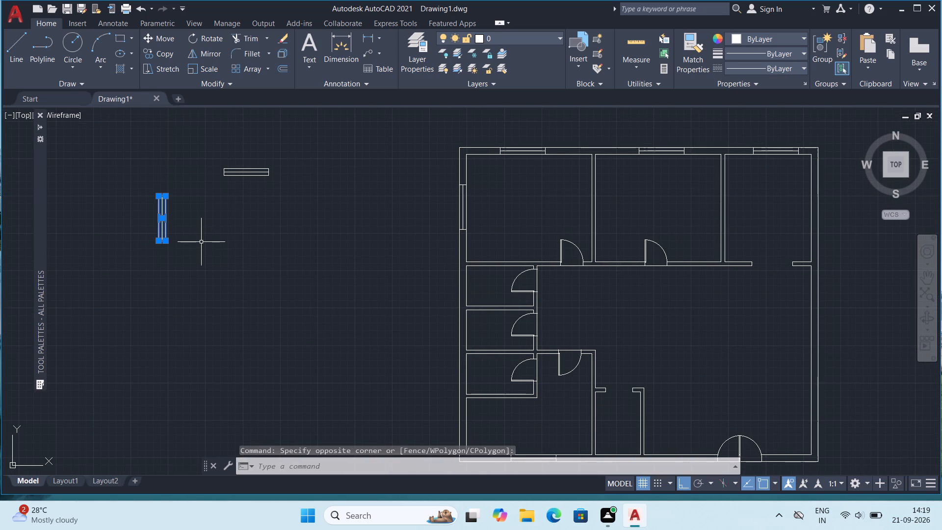
pyautogui.hotkey('ctrl', 'c')
pyautogui.hotkey('ctrl', 'v')
pyautogui.moveTo(761, 265); pyautogui.dragTo(682, 247, button='middle')
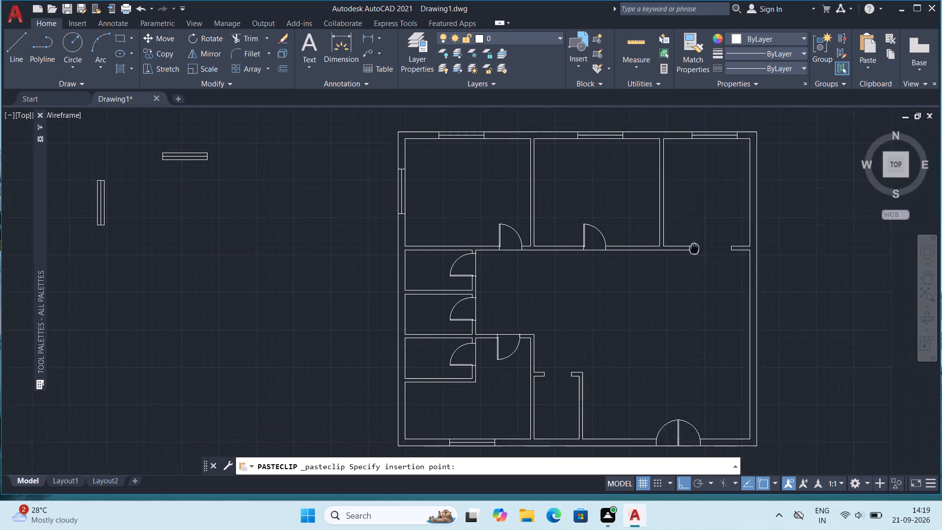
pyautogui.moveTo(682, 247); pyautogui.dragTo(486, 246, button='middle')
pyautogui.scroll(2, 535, 206)
pyautogui.click(537, 223)
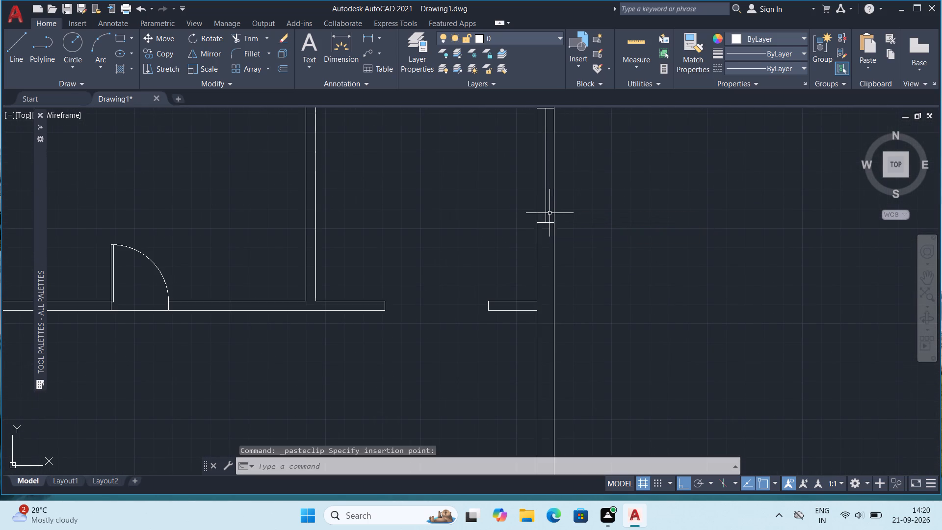
# Paste another copy of the vertical window into the east outer wall of the large hall, north of the double entrance.
pyautogui.scroll(-2, 552, 212)
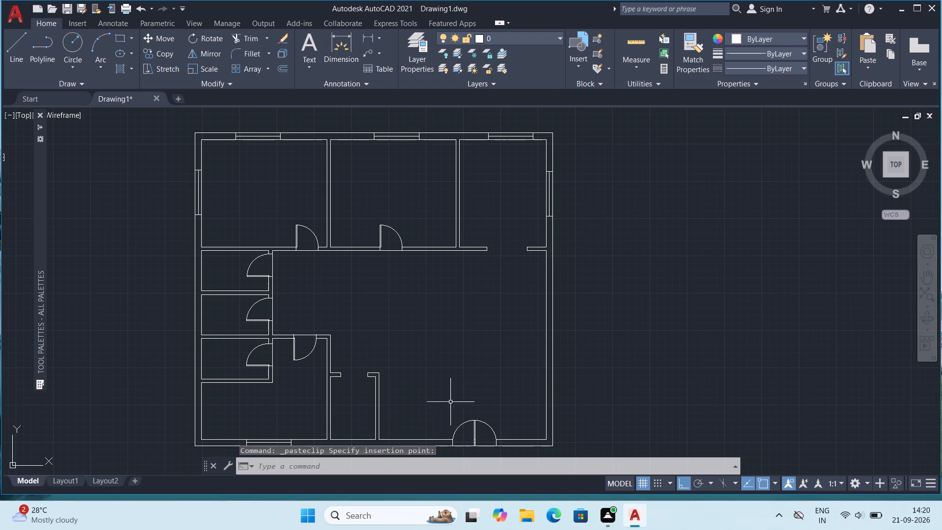
pyautogui.moveTo(491, 383); pyautogui.dragTo(501, 328, button='middle')
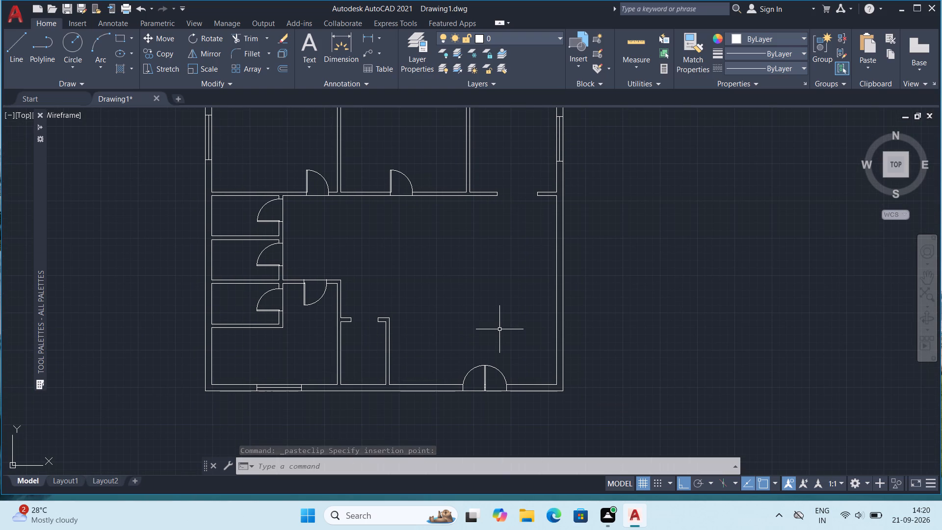
pyautogui.hotkey('ctrl', 'v')
pyautogui.scroll(1, 627, 333)
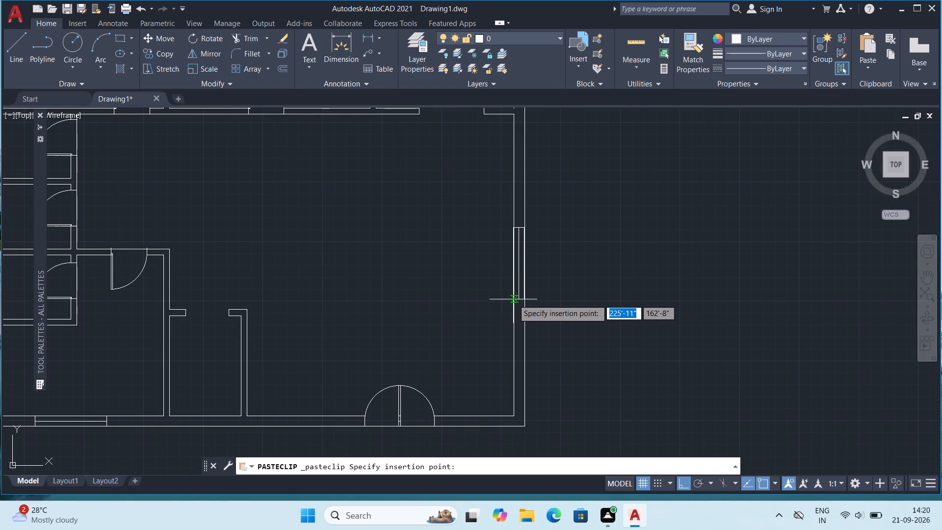
pyautogui.click(513, 299)
pyautogui.scroll(-1, 537, 315)
pyautogui.moveTo(476, 335); pyautogui.dragTo(559, 390, button='middle')
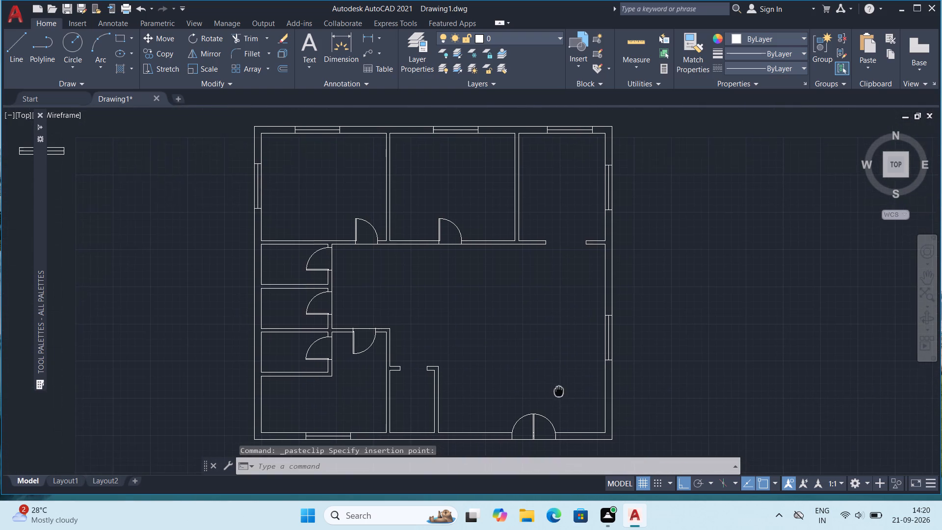
pyautogui.moveTo(559, 390); pyautogui.dragTo(559, 391, button='middle')
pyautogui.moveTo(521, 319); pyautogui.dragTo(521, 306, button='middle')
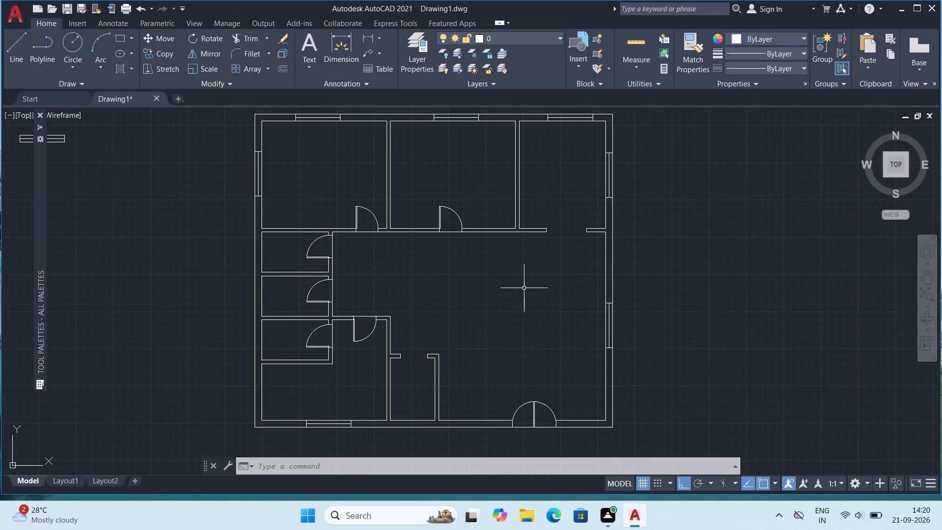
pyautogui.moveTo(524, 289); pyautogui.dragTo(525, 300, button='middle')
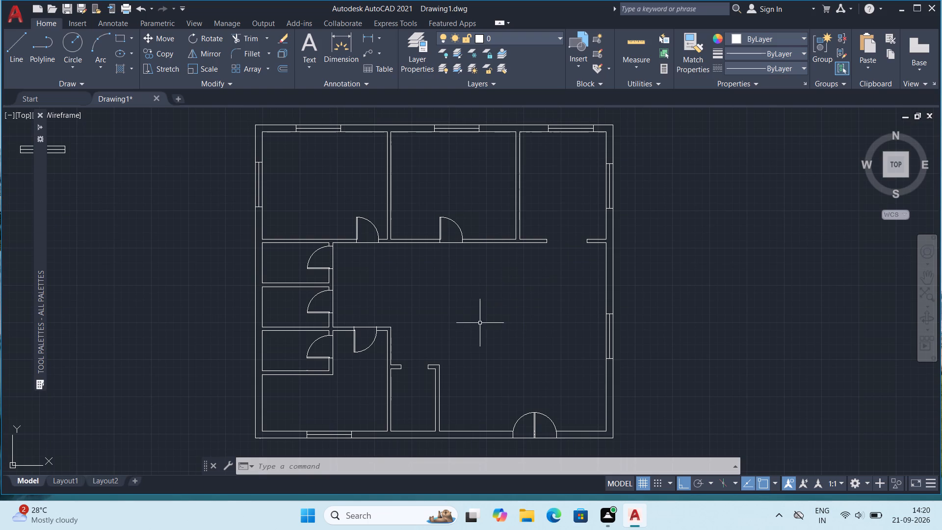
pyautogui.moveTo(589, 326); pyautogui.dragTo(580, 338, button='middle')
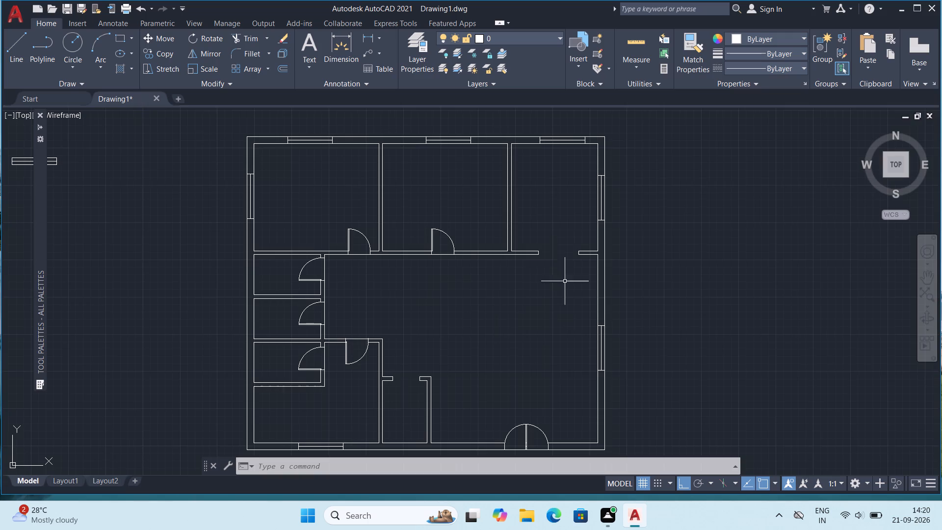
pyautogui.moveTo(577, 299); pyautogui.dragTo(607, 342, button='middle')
# Delete the two spare window symbols, horizontal and vertical, lying outside the plan to the west.
pyautogui.moveTo(449, 379); pyautogui.dragTo(524, 309, button='middle')
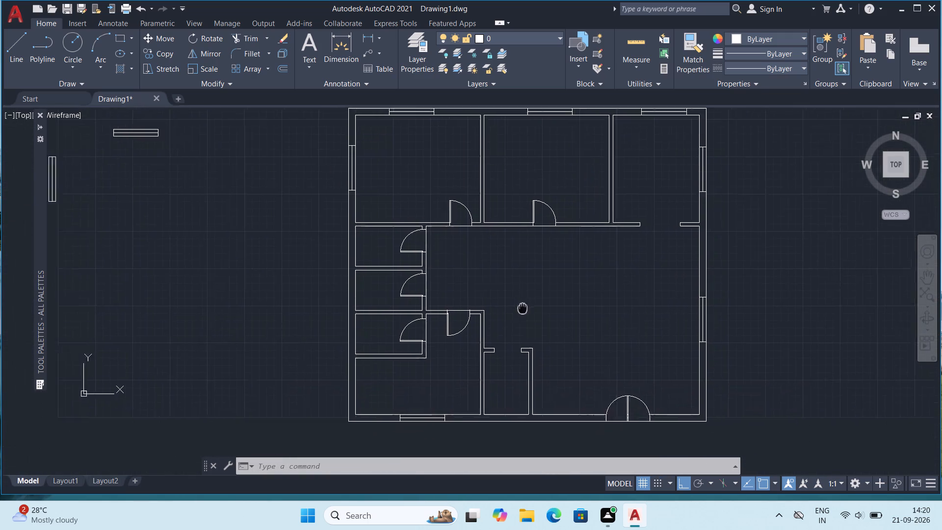
pyautogui.moveTo(524, 309); pyautogui.dragTo(581, 359, button='middle')
pyautogui.click(76, 158)
pyautogui.click(343, 301)
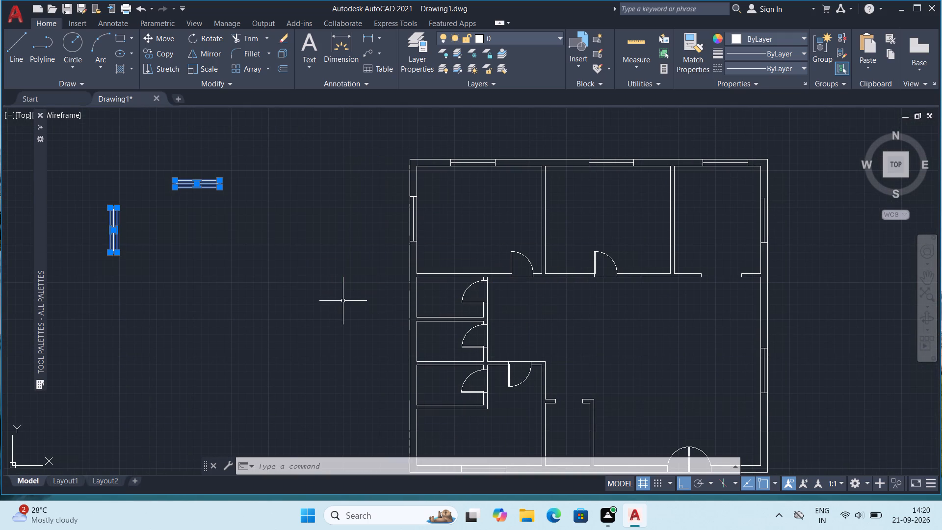
pyautogui.press('Delete')
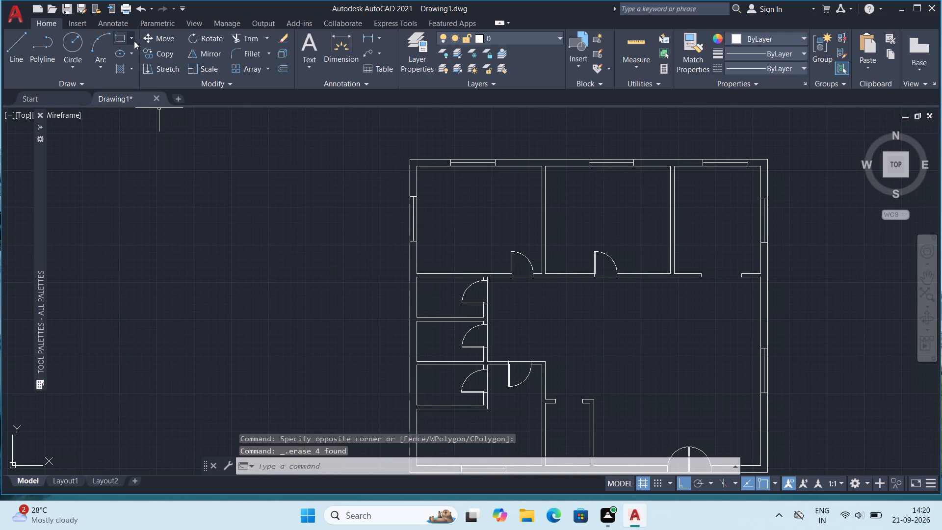
# Draw a 2' by 9" horizontal rectangle in the empty space west of the plan for a small window symbol.
pyautogui.click(127, 39)
pyautogui.click(197, 242)
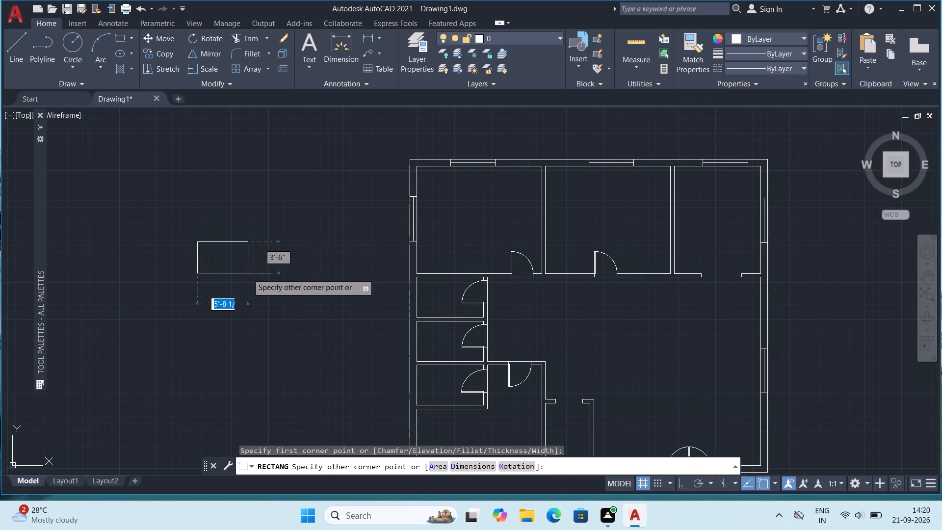
pyautogui.write("2'")
pyautogui.press('Tab')
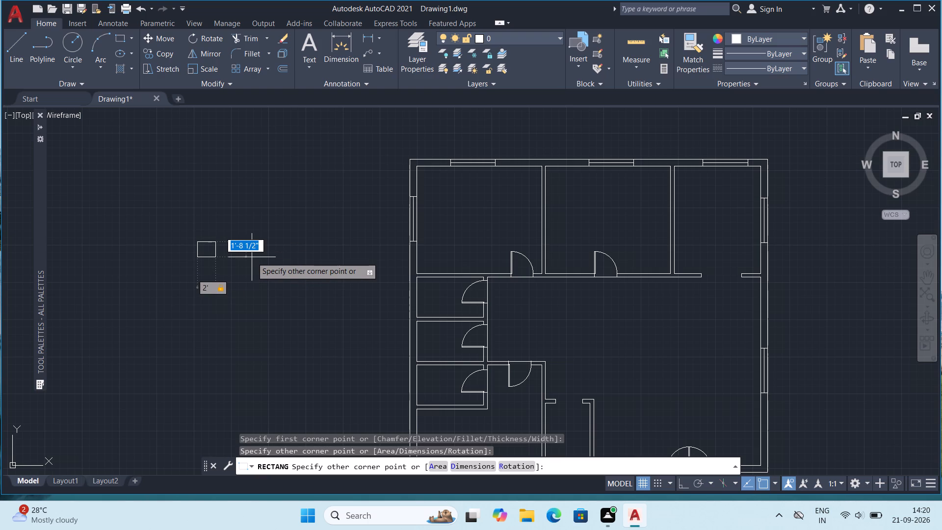
pyautogui.press('9')
pyautogui.hotkey('shift', '"')
pyautogui.press('Return')
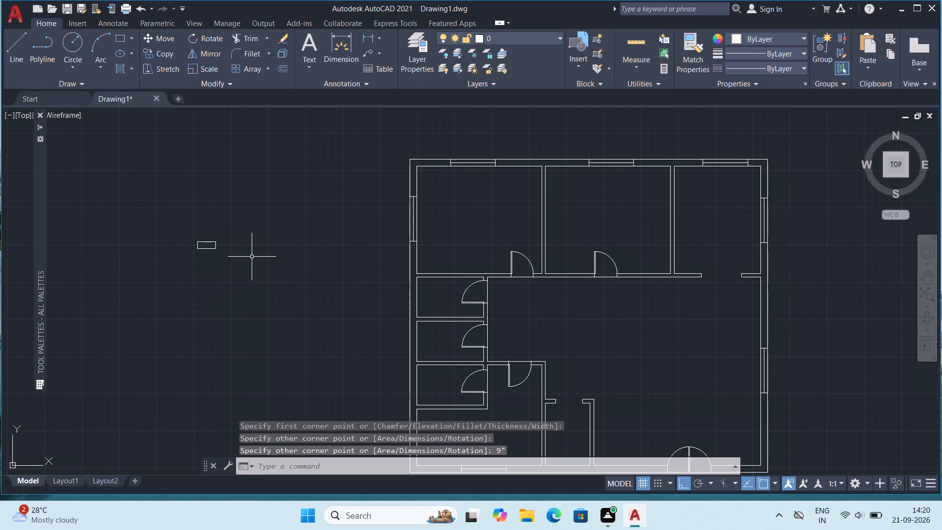
# Draw a horizontal centre line across the small rectangle between the midpoints of its short sides.
pyautogui.scroll(2, 201, 234)
pyautogui.scroll(2, 205, 290)
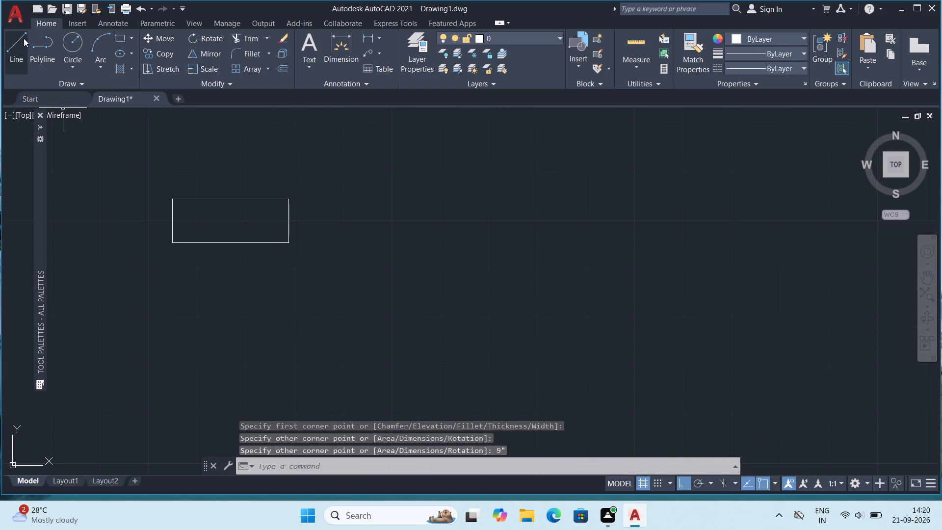
pyautogui.click(24, 38)
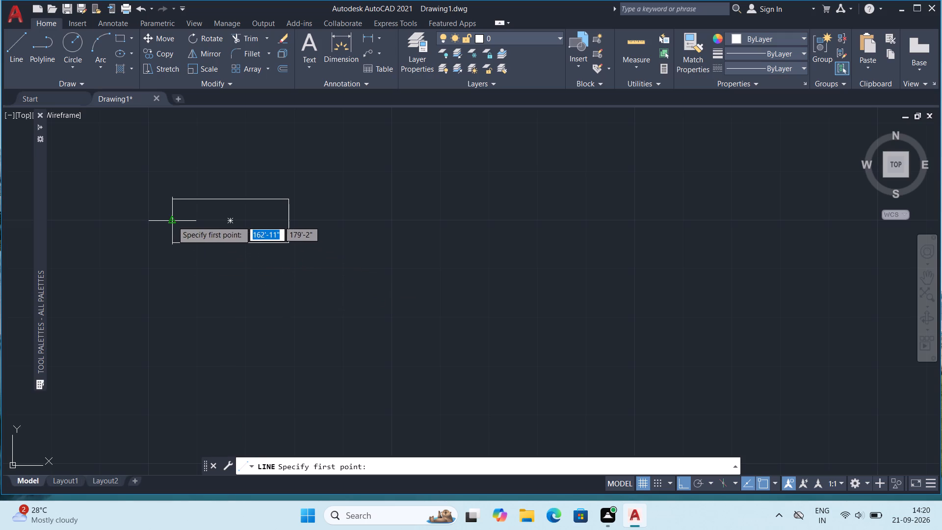
pyautogui.click(173, 220)
pyautogui.click(292, 221)
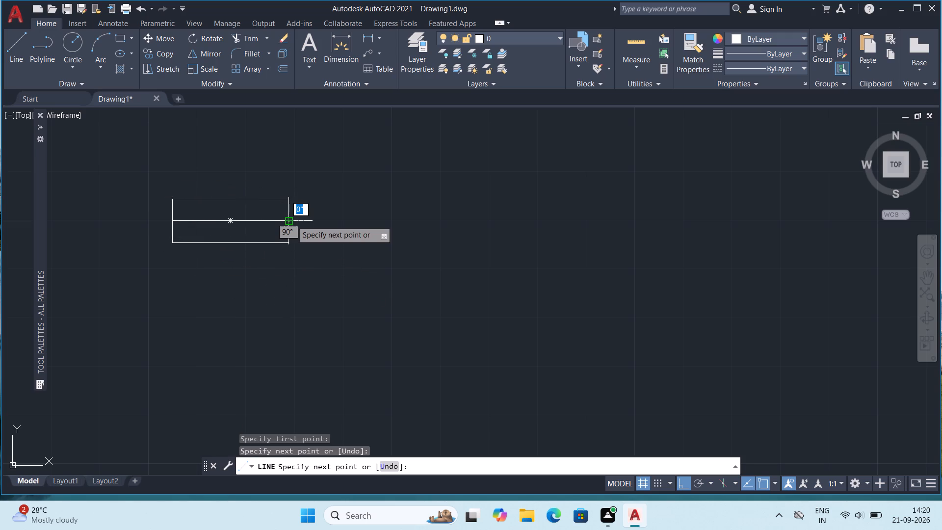
pyautogui.press('Escape')
pyautogui.press('Escape')
# Copy the small horizontal window symbol, rectangle and centre line, to the empty space east of the original.
pyautogui.click(143, 163)
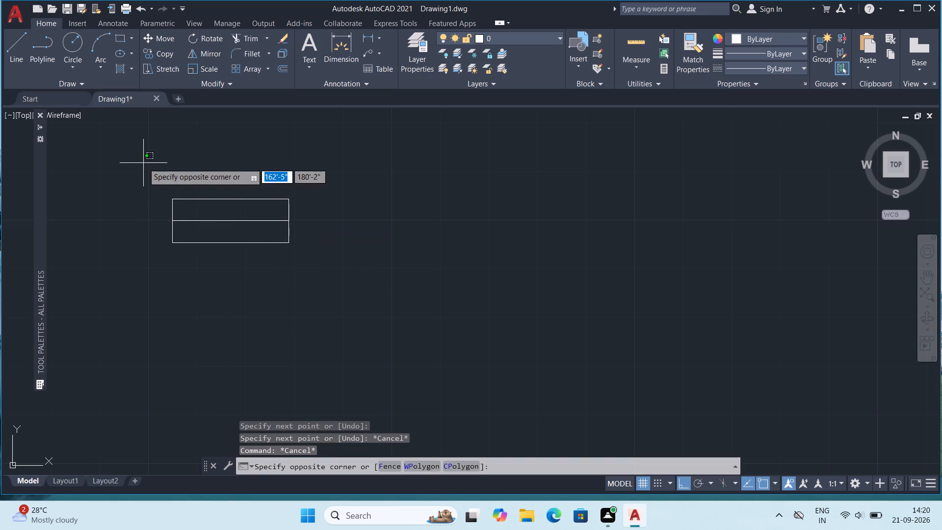
pyautogui.click(334, 316)
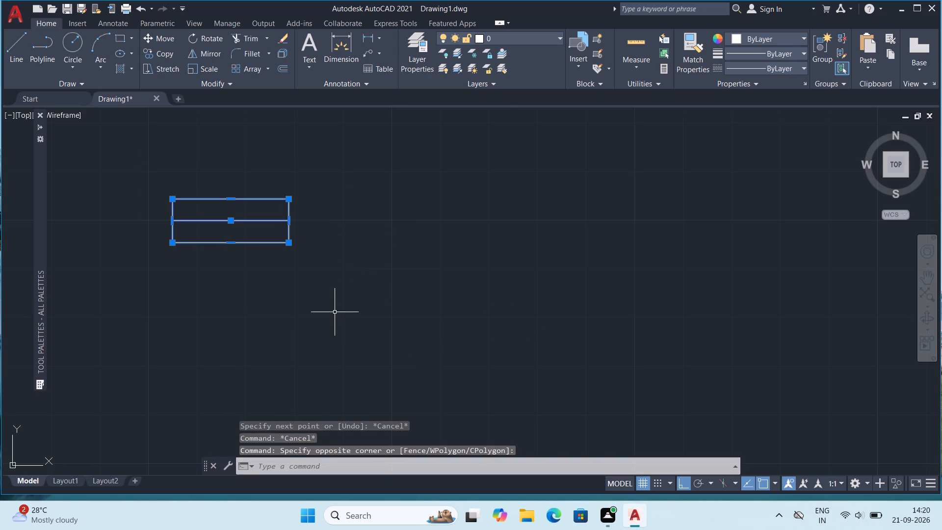
pyautogui.hotkey('ctrl', 'c')
pyautogui.hotkey('ctrl', 'v')
pyautogui.click(427, 281)
# Rotate the copied small window symbol about its southeast corner so that it stands vertically.
pyautogui.click(388, 196)
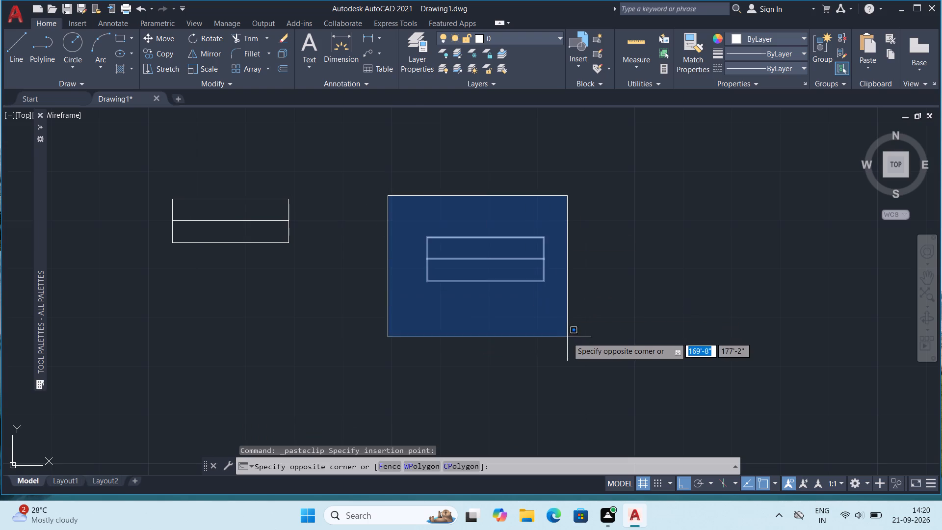
pyautogui.click(568, 337)
pyautogui.click(212, 38)
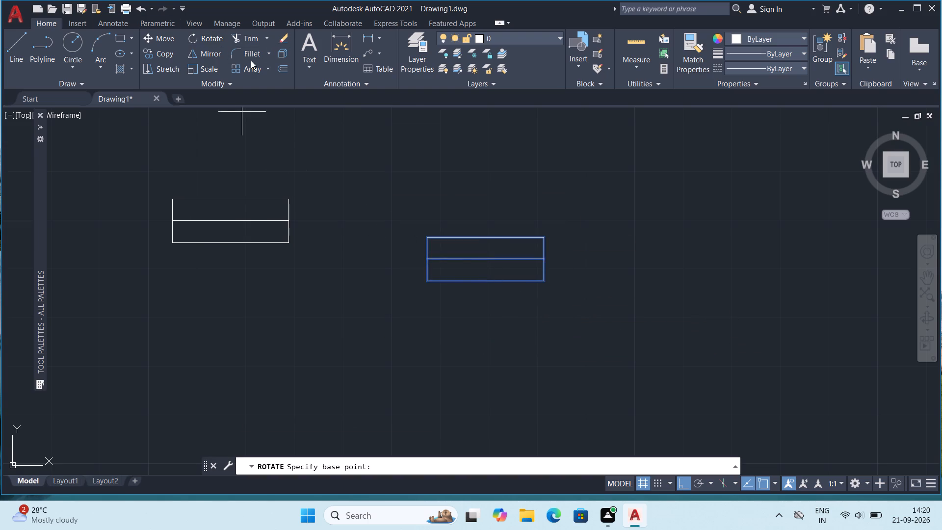
pyautogui.click(542, 280)
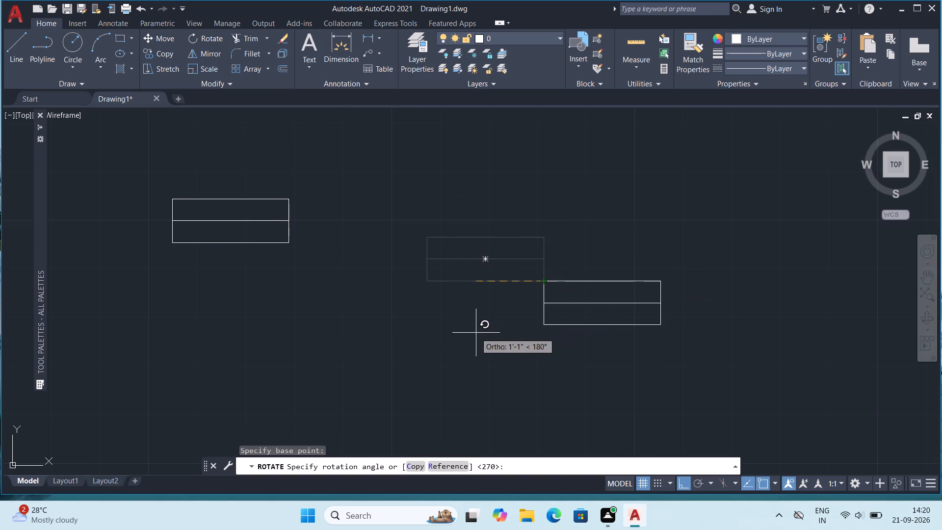
pyautogui.click(547, 373)
# Copy the small vertical window symbol into the west outer wall of the northernmost of the three small rooms.
pyautogui.scroll(-2, 482, 136)
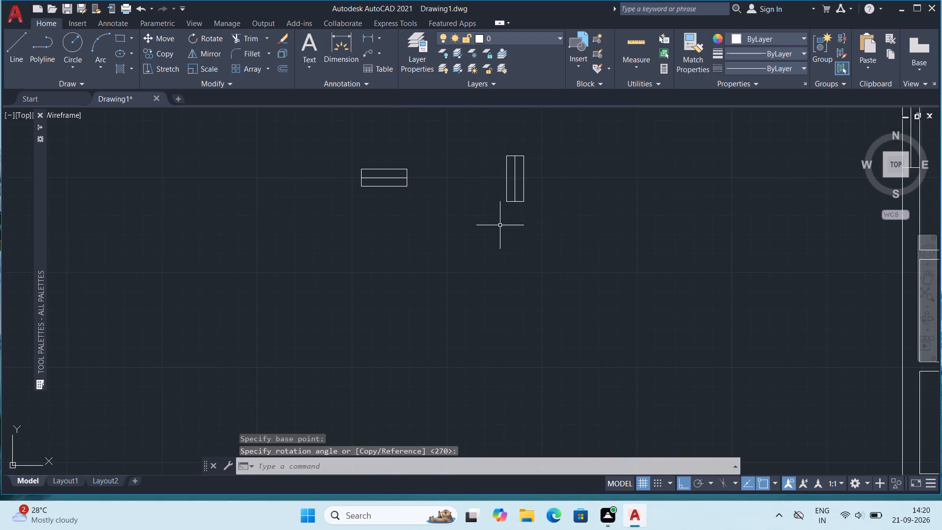
pyautogui.scroll(-2, 507, 234)
pyautogui.moveTo(636, 228); pyautogui.dragTo(462, 247, button='middle')
pyautogui.click(317, 212)
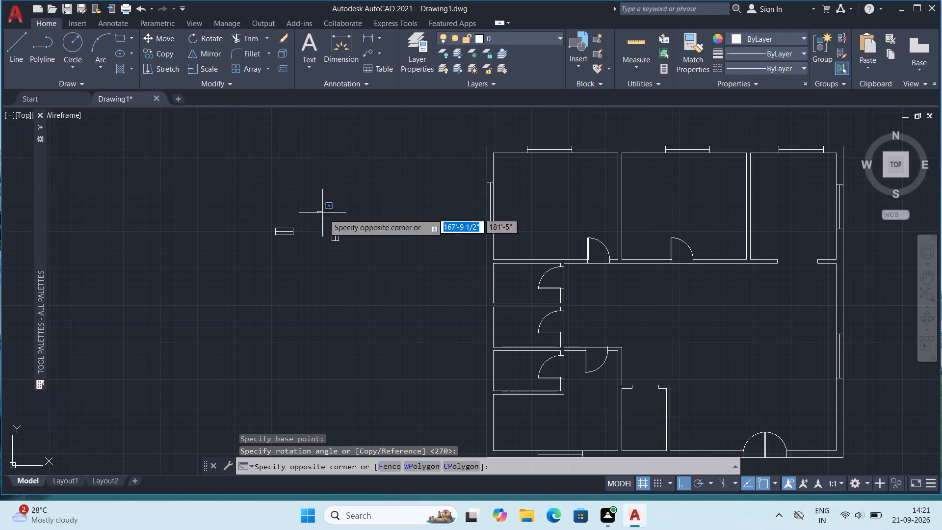
pyautogui.click(393, 291)
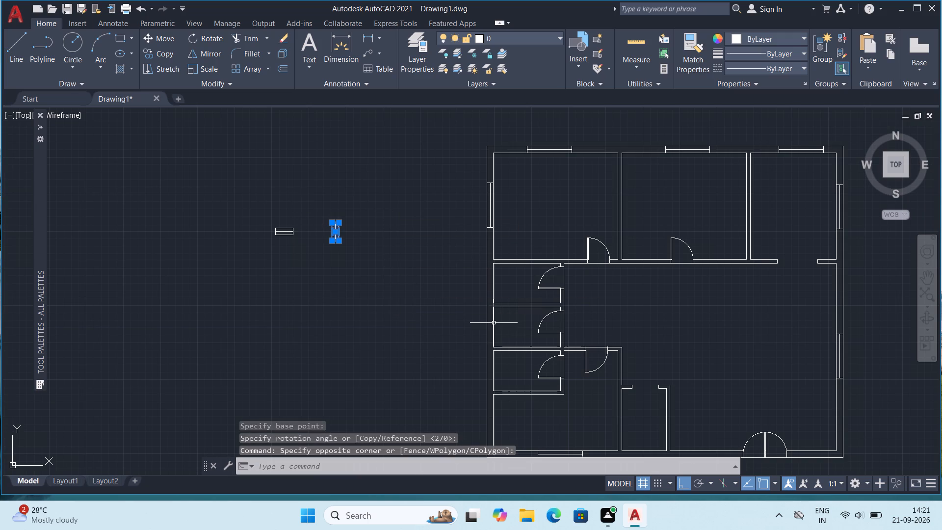
pyautogui.hotkey('ctrl', 'c')
pyautogui.hotkey('ctrl', 'v')
pyautogui.scroll(3, 570, 294)
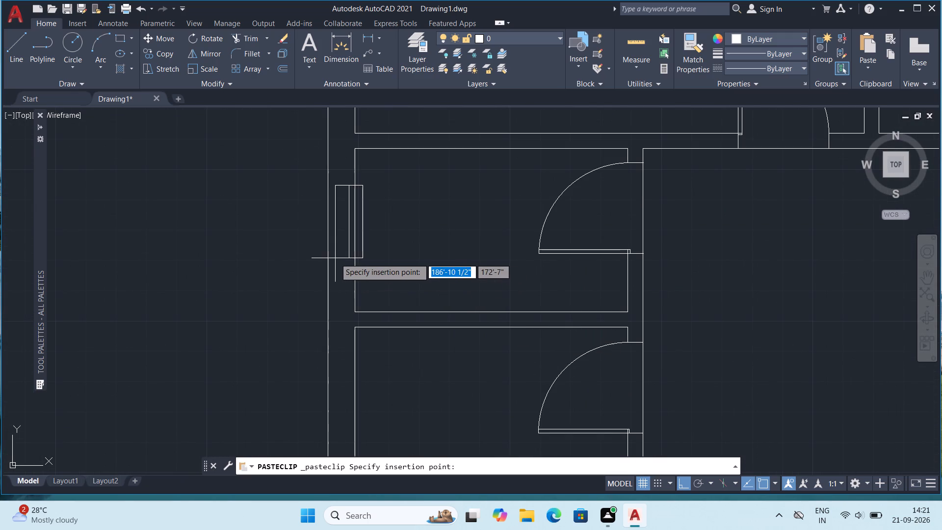
pyautogui.click(328, 262)
pyautogui.scroll(-2, 372, 262)
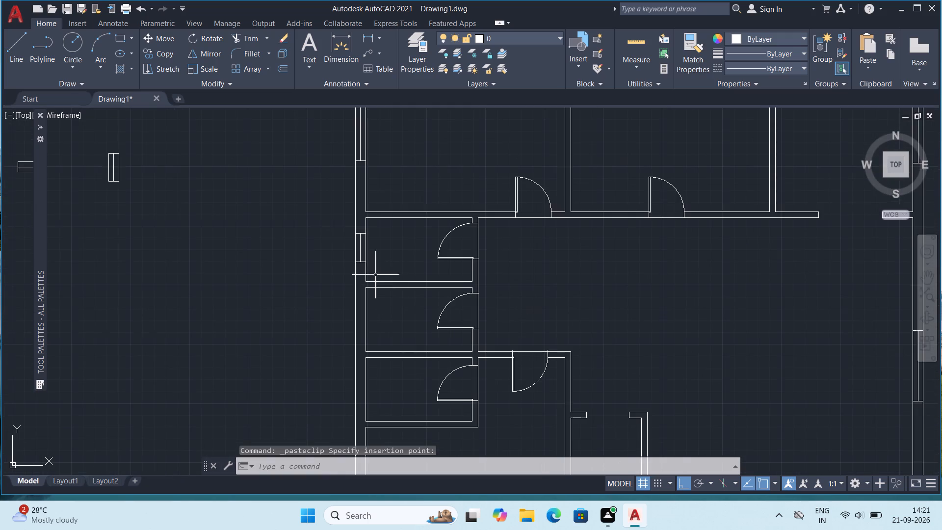
# Paste further copies of the small vertical window into the west outer wall, one each for the middle and southernmost small rooms.
pyautogui.moveTo(384, 312); pyautogui.dragTo(417, 261, button='middle')
pyautogui.hotkey('ctrl', 'v')
pyautogui.scroll(2, 411, 301)
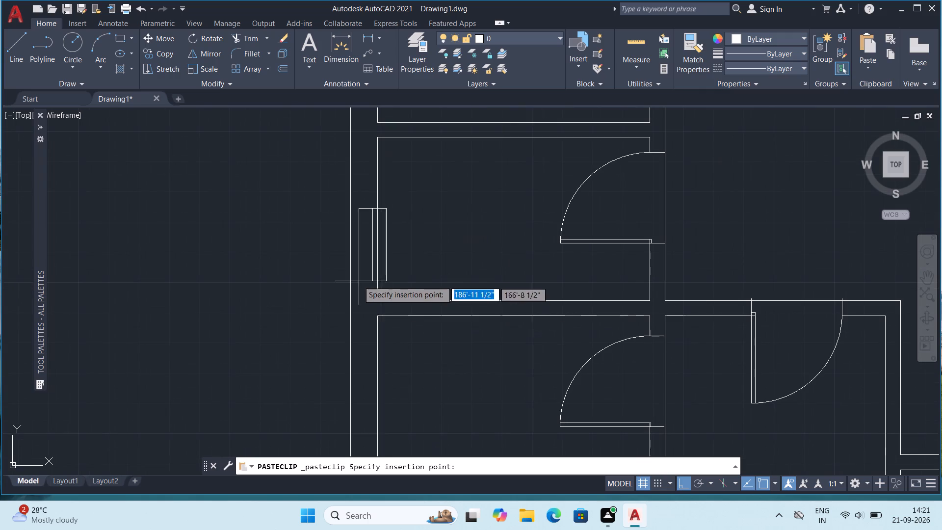
pyautogui.click(349, 254)
pyautogui.scroll(-1, 392, 280)
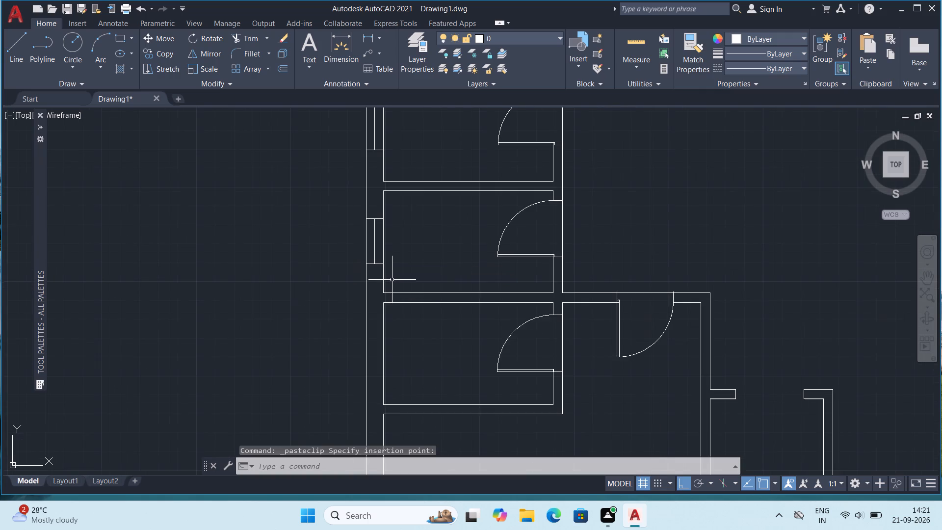
pyautogui.moveTo(397, 296); pyautogui.dragTo(471, 206, button='middle')
pyautogui.hotkey('ctrl', 'v')
pyautogui.scroll(1, 448, 270)
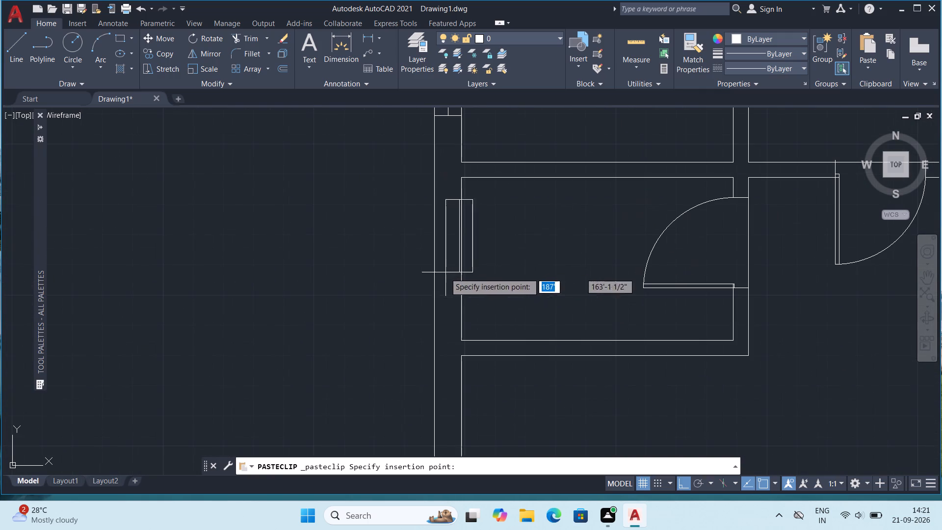
pyautogui.click(435, 285)
pyautogui.scroll(-2, 500, 271)
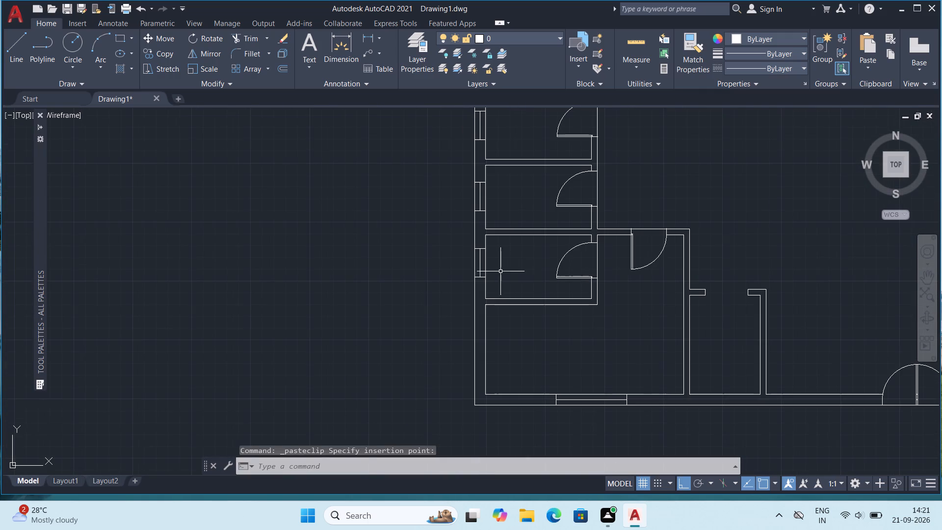
# Erase the two spare small window symbols, horizontal and vertical, from the empty space west of the plan.
pyautogui.moveTo(548, 336); pyautogui.dragTo(537, 378, button='middle')
pyautogui.scroll(-1, 550, 323)
pyautogui.moveTo(426, 207); pyautogui.dragTo(427, 235, button='middle')
pyautogui.scroll(-1, 426, 236)
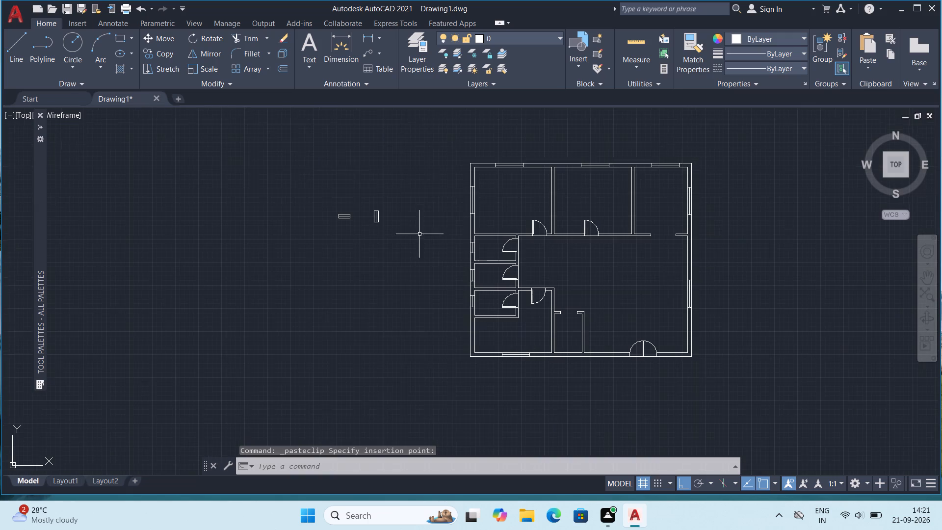
pyautogui.scroll(2, 360, 180)
pyautogui.click(246, 194)
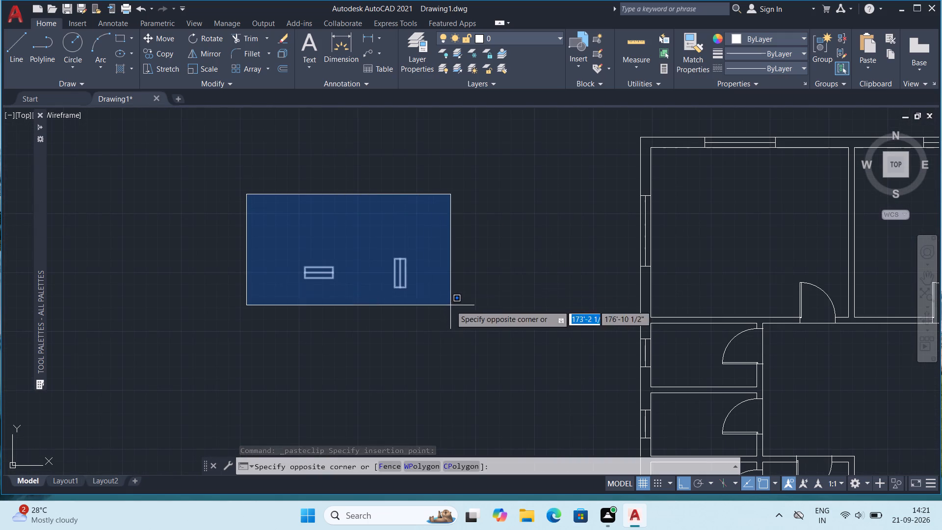
pyautogui.click(450, 305)
pyautogui.press('Delete')
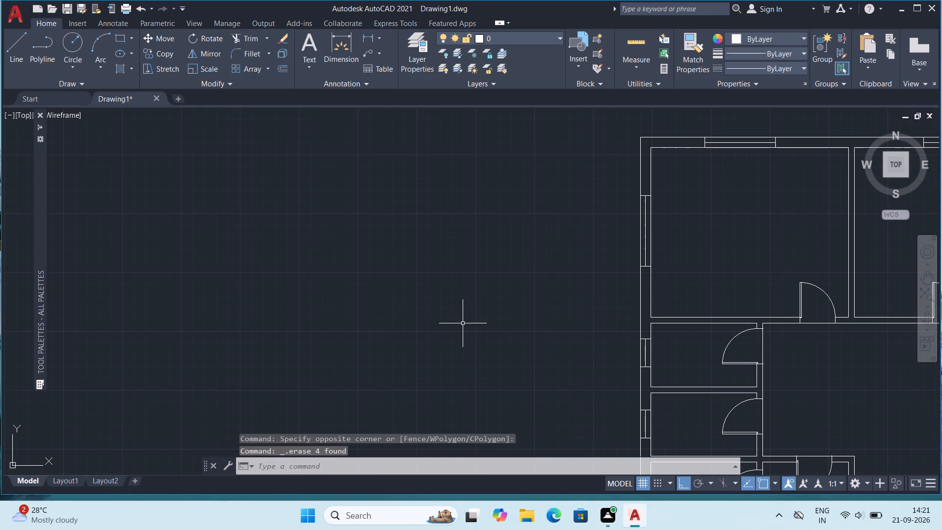
# Insert the Kitchen Layout block from DesignCenter's Kitchens.dwg, unrotated, in the empty space east of the plan, and close DesignCenter.
pyautogui.scroll(-1, 641, 270)
pyautogui.moveTo(809, 345); pyautogui.dragTo(539, 284, button='middle')
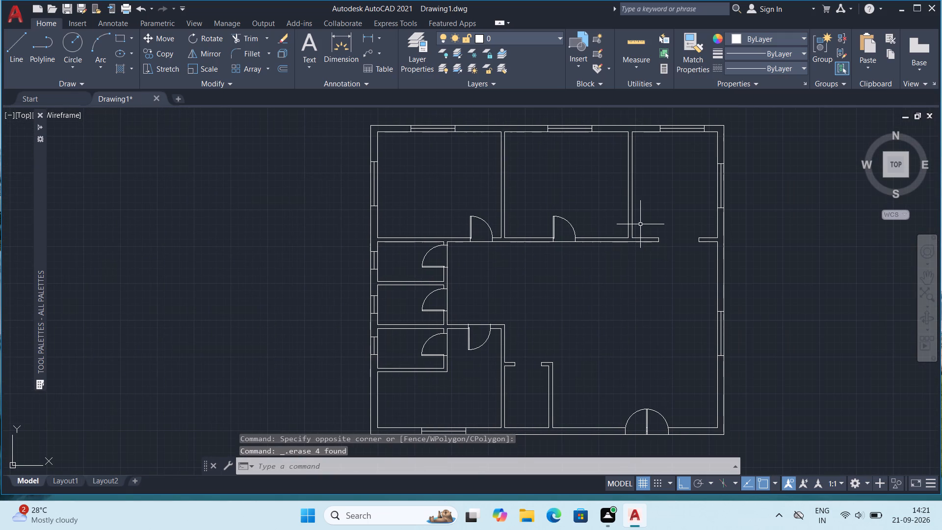
pyautogui.moveTo(665, 423); pyautogui.dragTo(657, 410, button='middle')
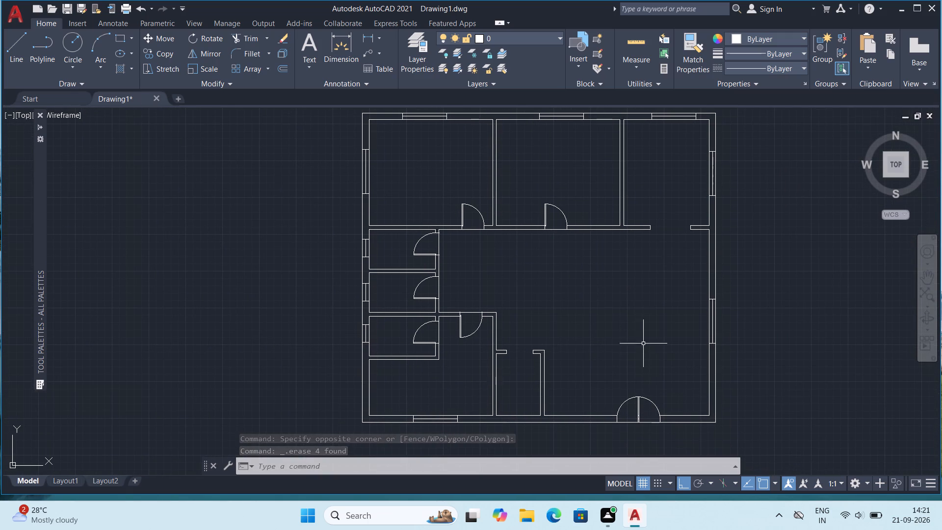
pyautogui.moveTo(643, 279); pyautogui.dragTo(638, 299, button='middle')
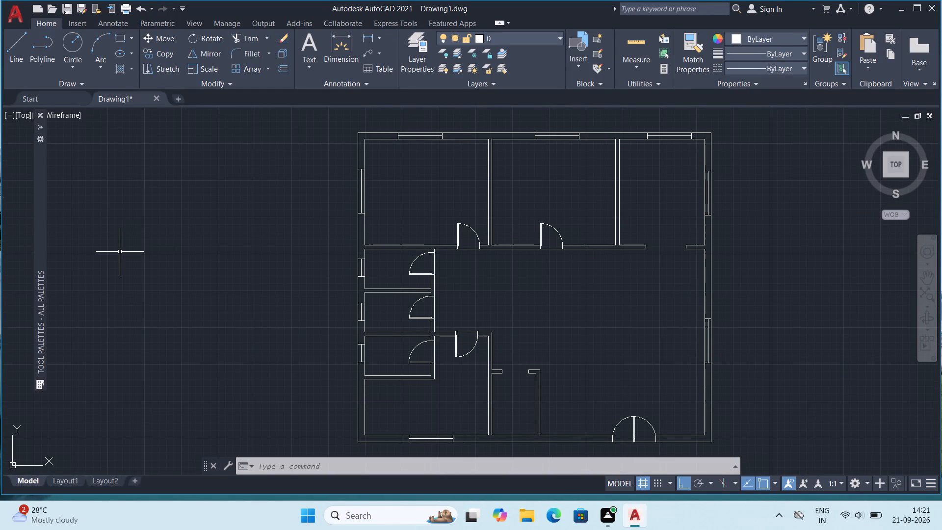
pyautogui.hotkey('ctrl', '2')
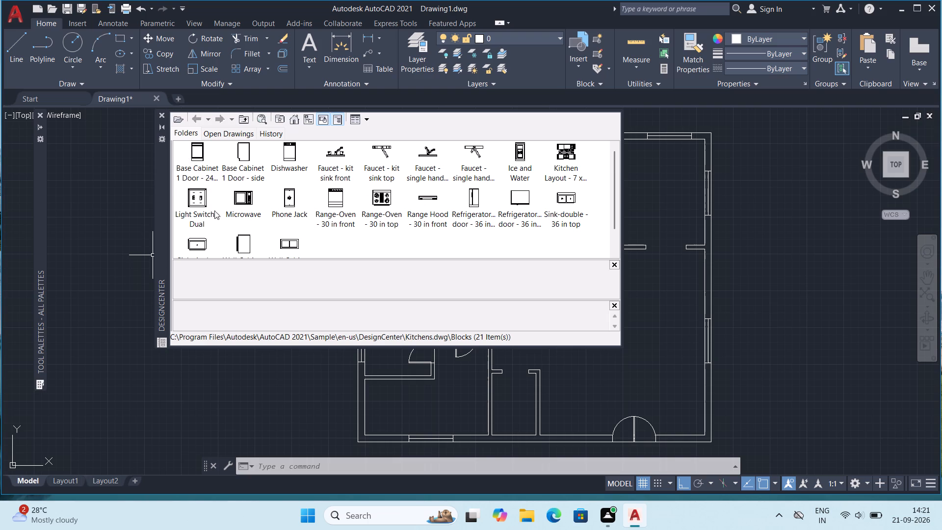
pyautogui.doubleClick(558, 153)
pyautogui.click(475, 286)
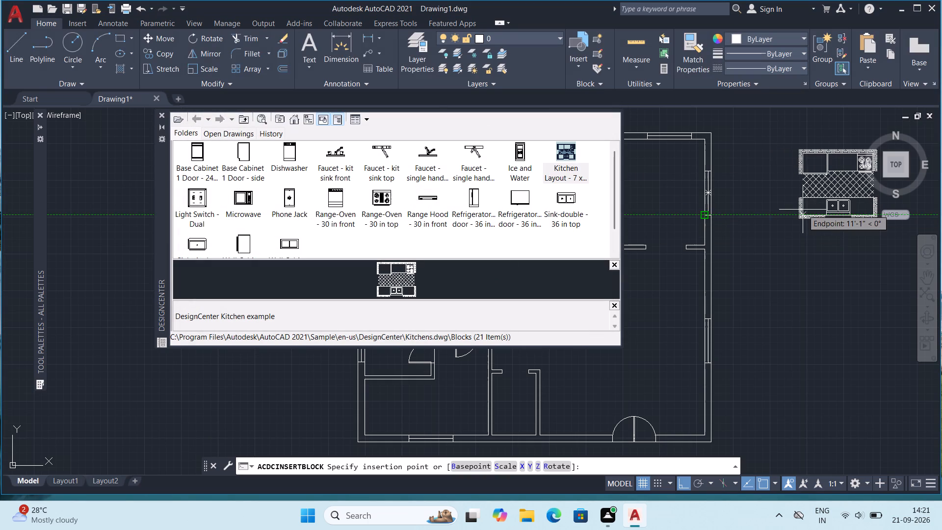
pyautogui.click(803, 210)
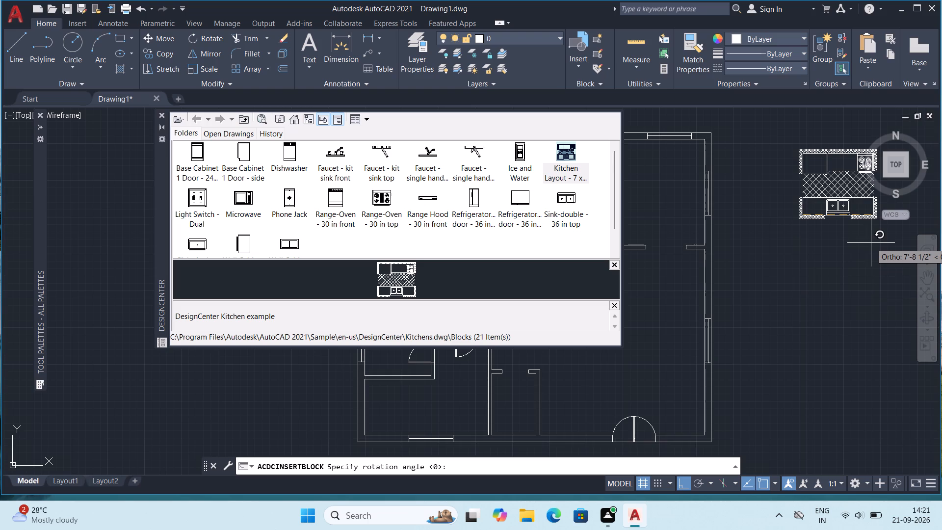
pyautogui.click(871, 243)
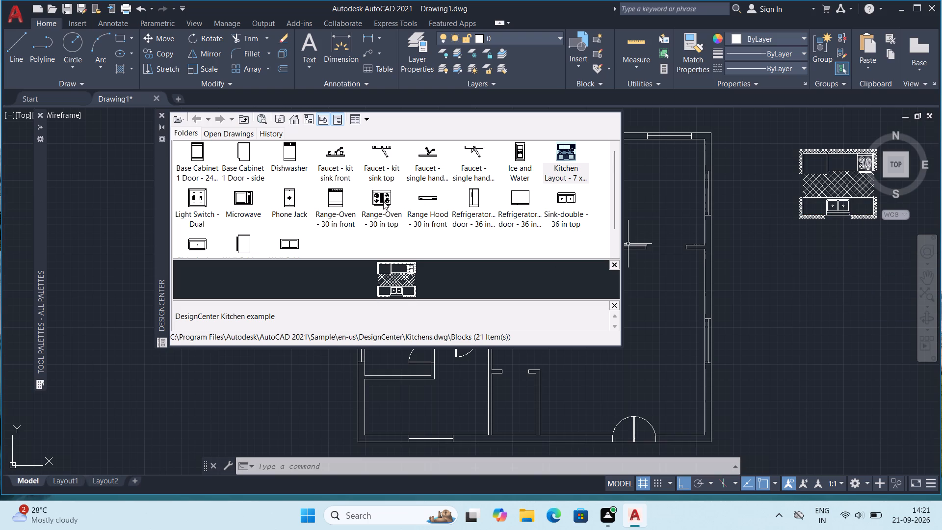
pyautogui.scroll(1, 218, 211)
pyautogui.scroll(1, 262, 219)
pyautogui.scroll(1, 477, 226)
pyautogui.click(161, 117)
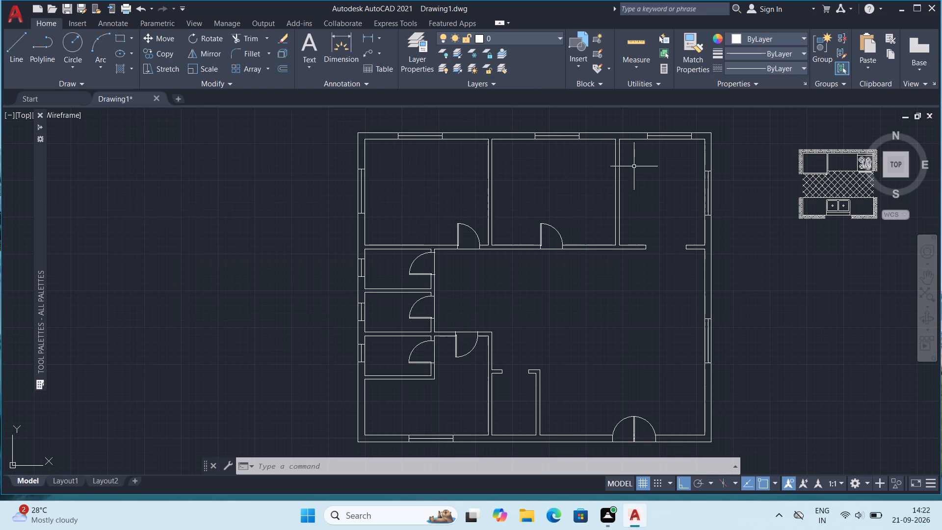
# Erase the window's rectangle and centre line from the north outer wall of the northeast room.
pyautogui.moveTo(632, 164); pyautogui.dragTo(472, 185, button='middle')
pyautogui.scroll(1, 500, 164)
pyautogui.moveTo(508, 173); pyautogui.dragTo(511, 246, button='middle')
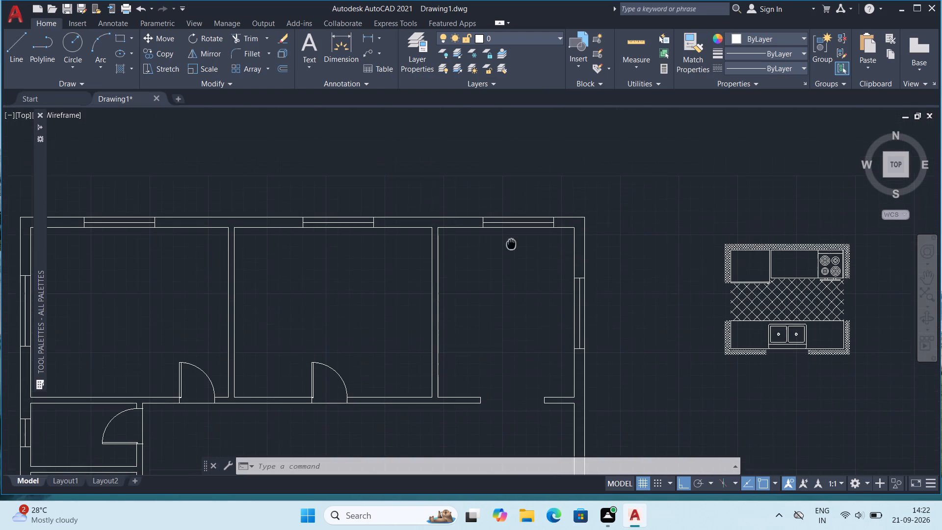
pyautogui.moveTo(511, 246); pyautogui.dragTo(511, 251, button='middle')
pyautogui.scroll(2, 518, 226)
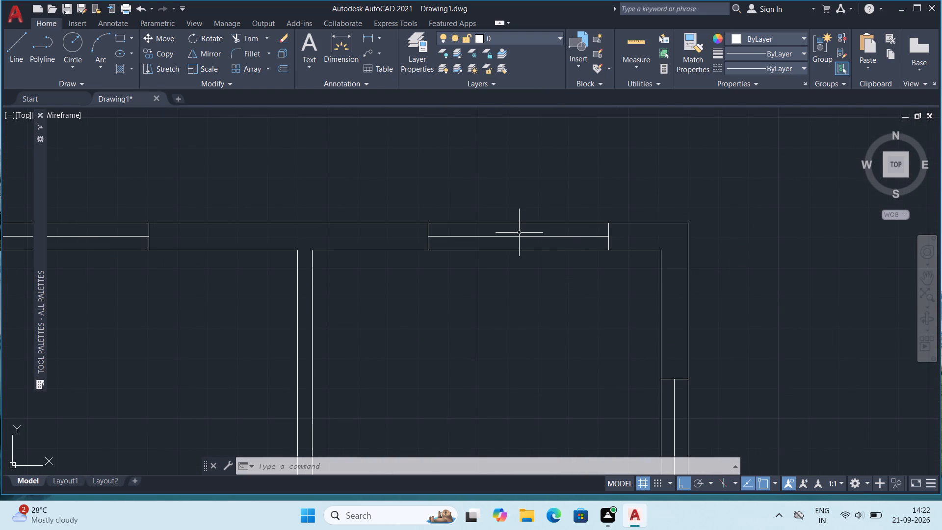
pyautogui.click(609, 229)
pyautogui.press('Delete')
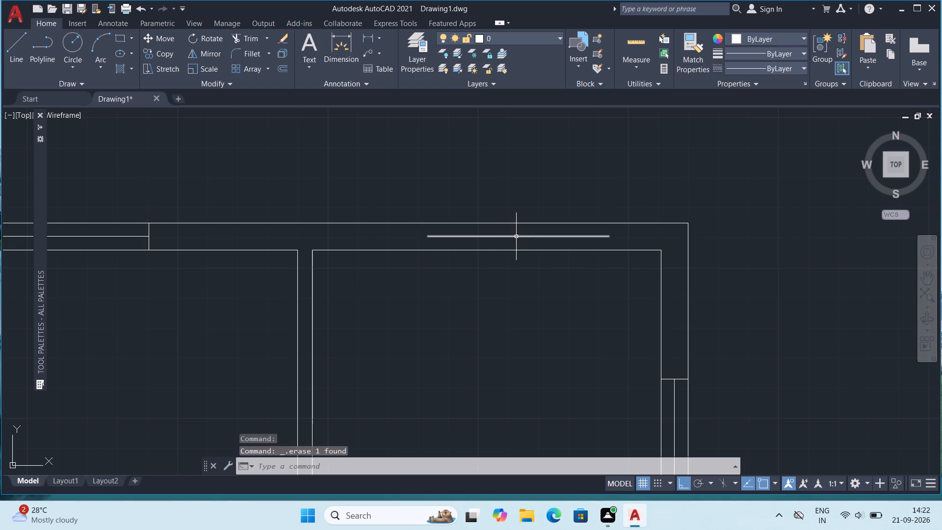
pyautogui.click(517, 236)
pyautogui.press('Delete')
# Offset the inner north wall line of the northeast room 4' to the south.
pyautogui.scroll(-1, 541, 260)
pyautogui.moveTo(486, 317); pyautogui.dragTo(496, 285, button='middle')
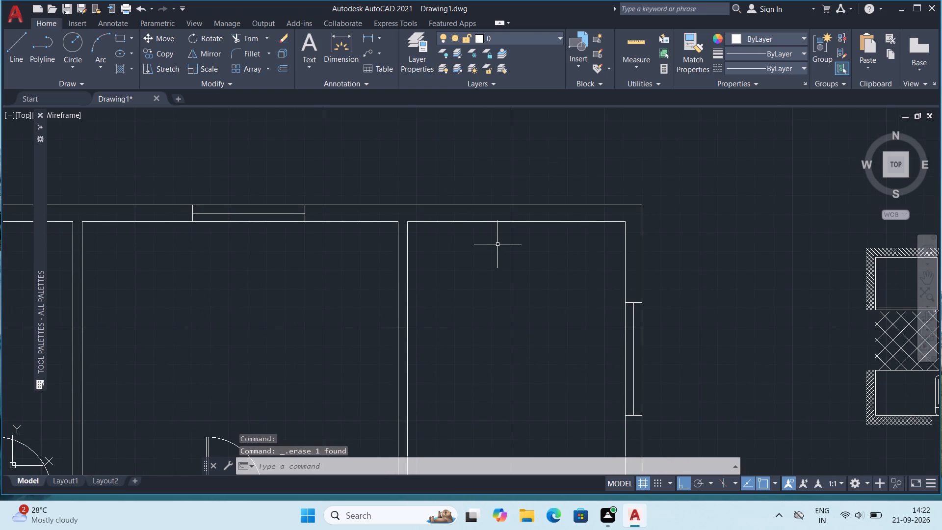
pyautogui.press('o')
pyautogui.press('Return')
pyautogui.write("4'")
pyautogui.press('Return')
pyautogui.click(512, 224)
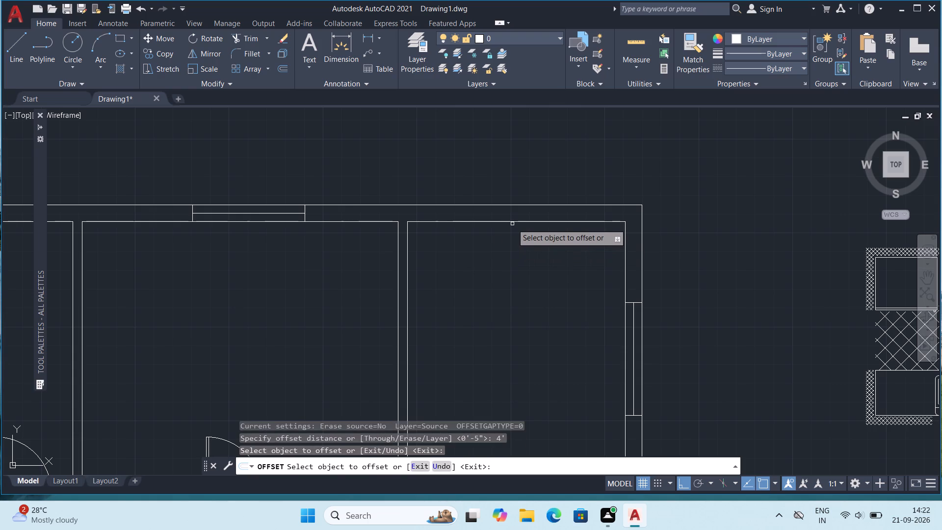
pyautogui.click(512, 222)
pyautogui.click(512, 252)
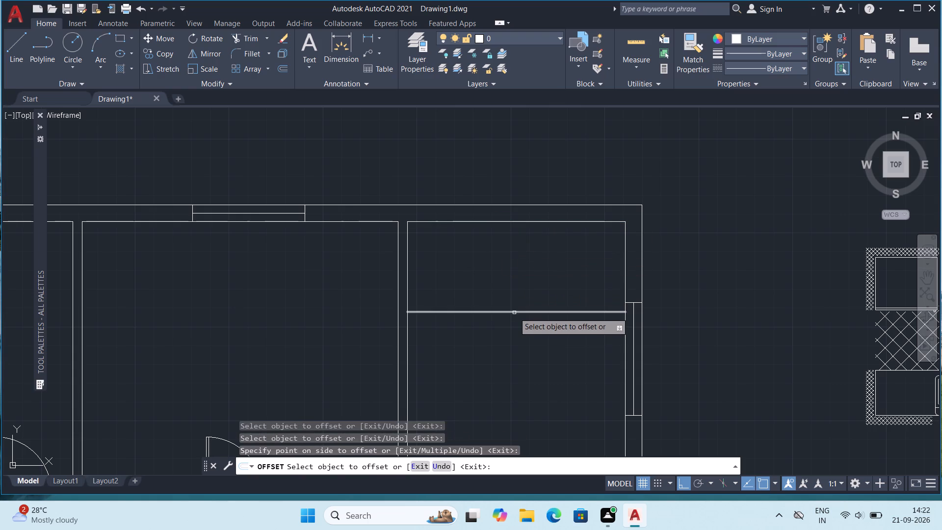
# Offset the new line across the northeast room 5" to the south to form a partition.
pyautogui.click(514, 310)
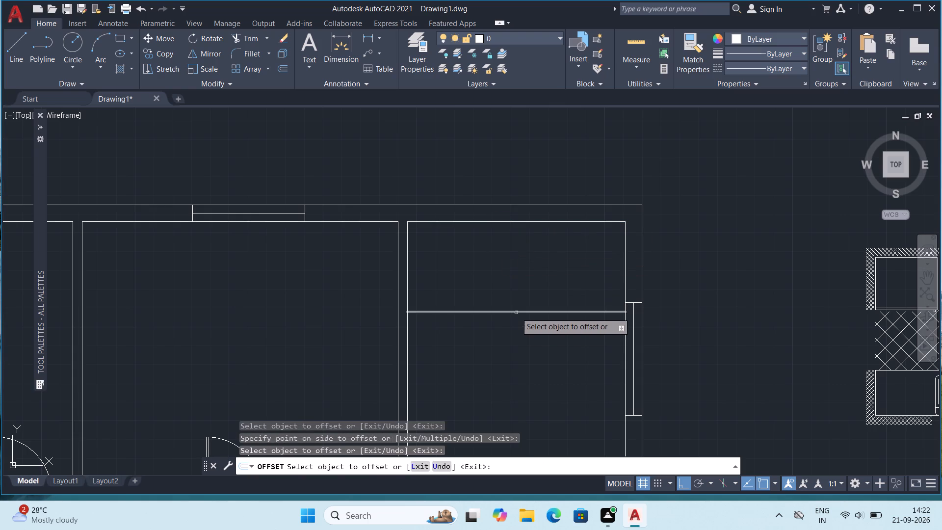
pyautogui.click(516, 313)
pyautogui.press('4')
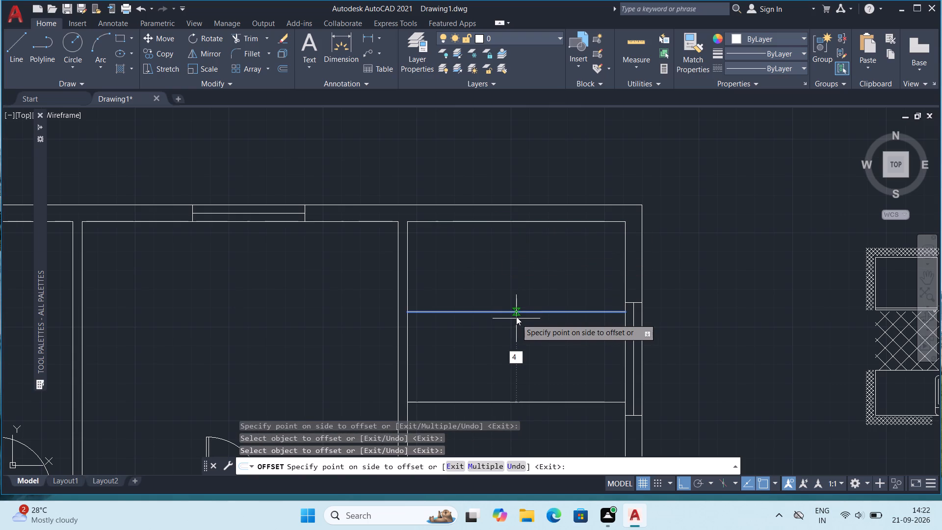
pyautogui.press('BackSpace')
pyautogui.write('5"')
pyautogui.press('Return')
pyautogui.scroll(-1, 532, 308)
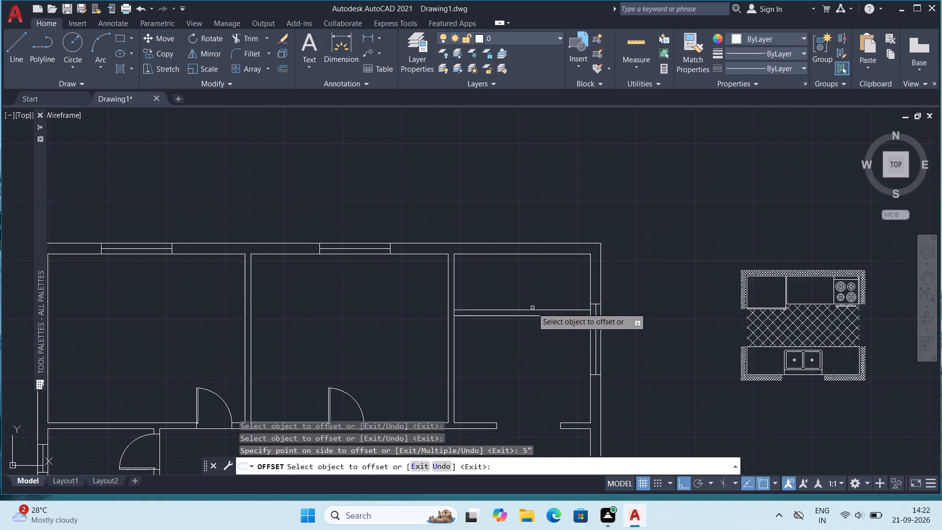
pyautogui.scroll(-1, 532, 308)
pyautogui.moveTo(513, 352); pyautogui.dragTo(524, 291, button='middle')
pyautogui.press('Escape')
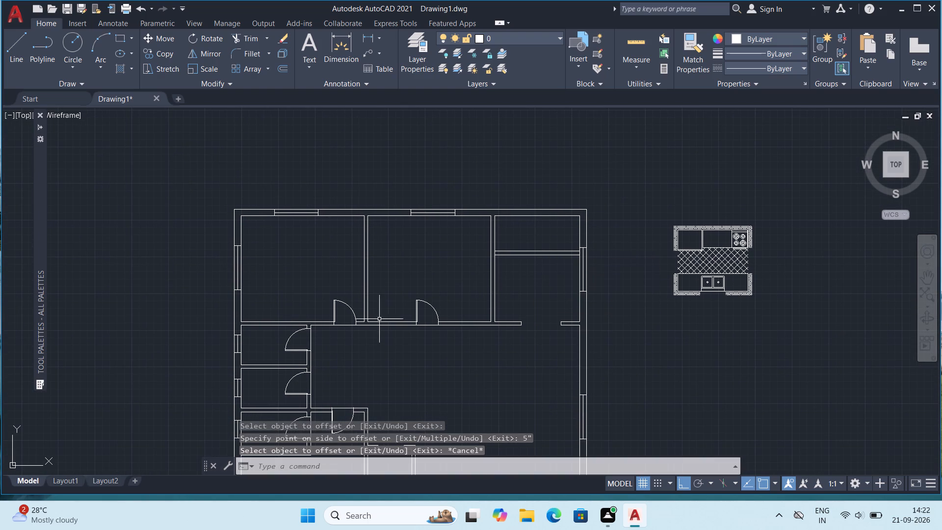
pyautogui.press('Escape')
# Draw a short vertical line across the thickness of the northeast room's new partition, near its west end.
pyautogui.scroll(1, 432, 296)
pyautogui.moveTo(647, 205); pyautogui.dragTo(510, 231, button='middle')
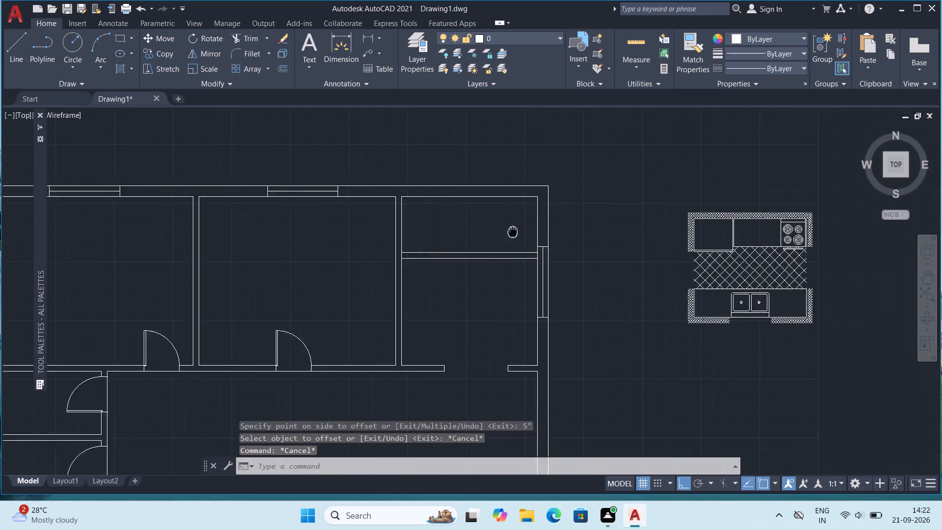
pyautogui.moveTo(510, 231); pyautogui.dragTo(489, 229, button='middle')
pyautogui.scroll(2, 449, 245)
pyautogui.scroll(-1, 450, 243)
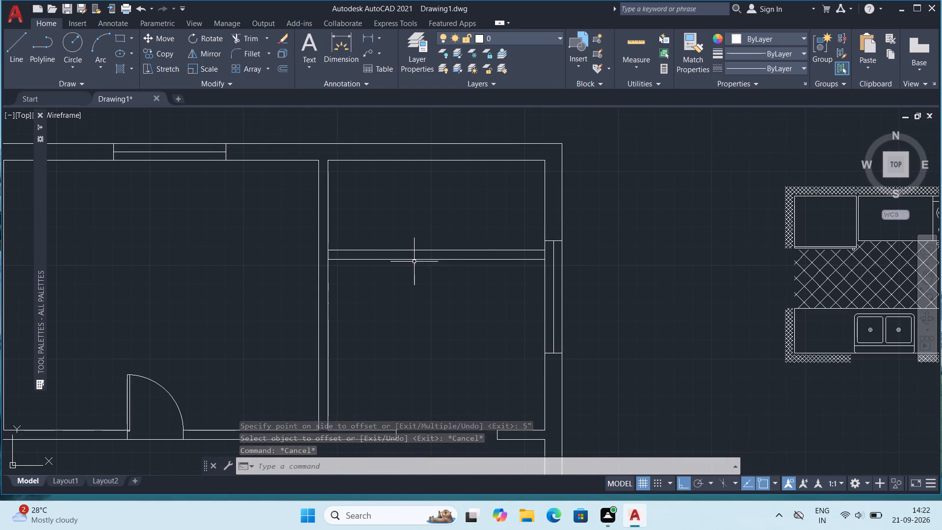
pyautogui.scroll(1, 414, 262)
pyautogui.scroll(-2, 413, 258)
pyautogui.moveTo(411, 250); pyautogui.dragTo(372, 238, button='middle')
pyautogui.scroll(1, 410, 249)
pyautogui.scroll(1, 368, 240)
pyautogui.press('l')
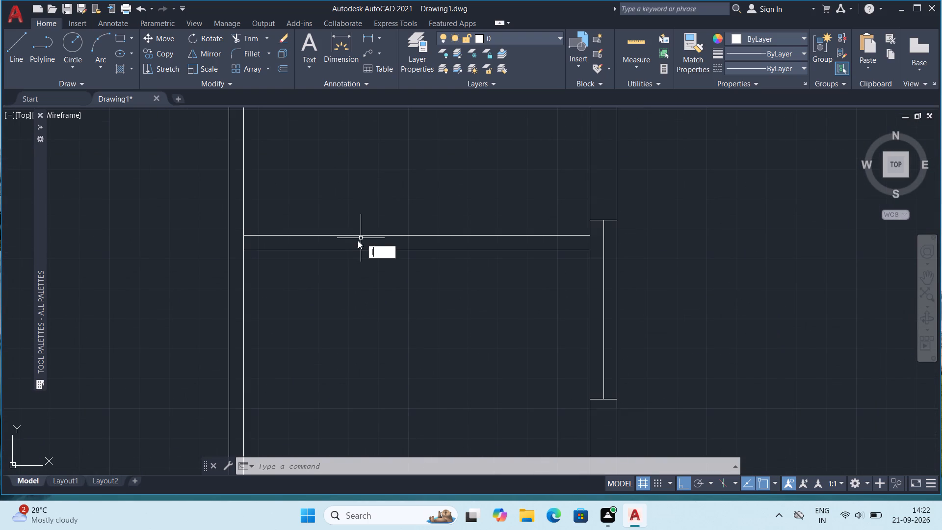
pyautogui.press('Return')
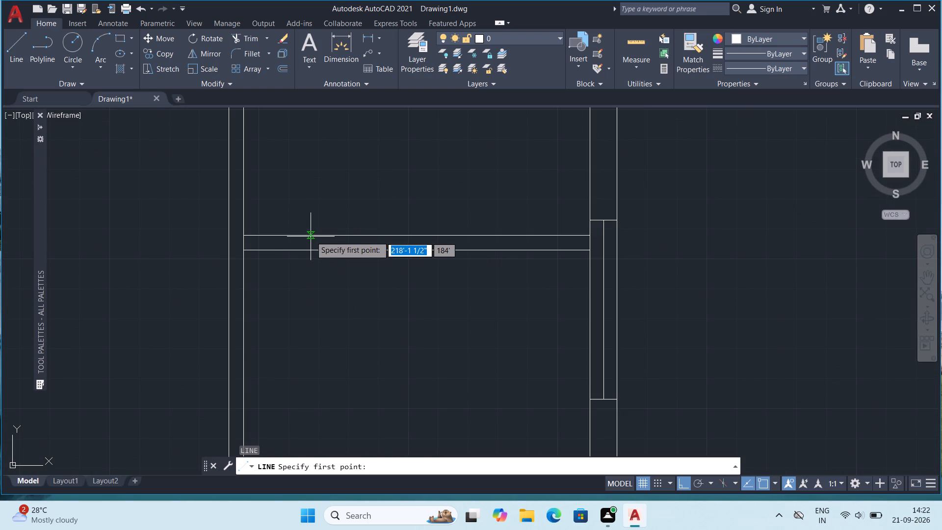
pyautogui.click(311, 235)
pyautogui.click(309, 252)
pyautogui.press('Escape')
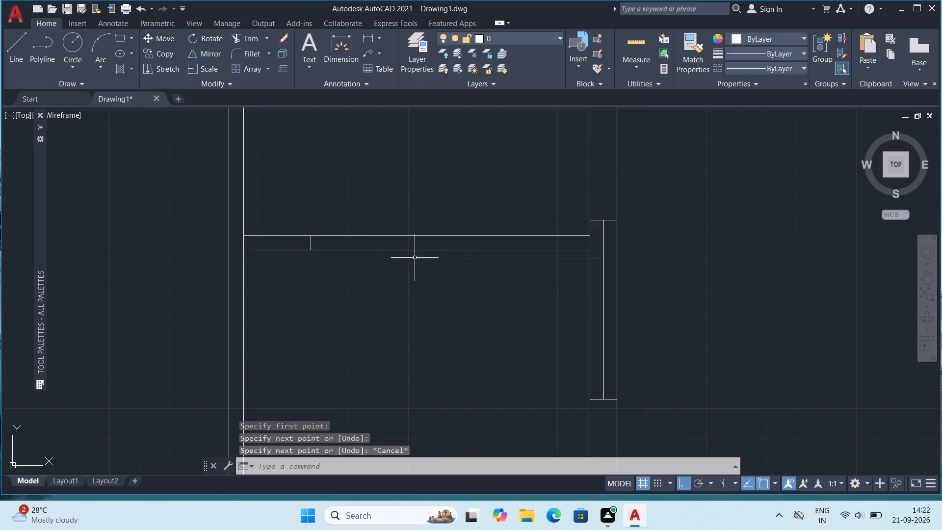
# Draw a matching short vertical line across the same partition near its east end.
pyautogui.press('l')
pyautogui.press('Return')
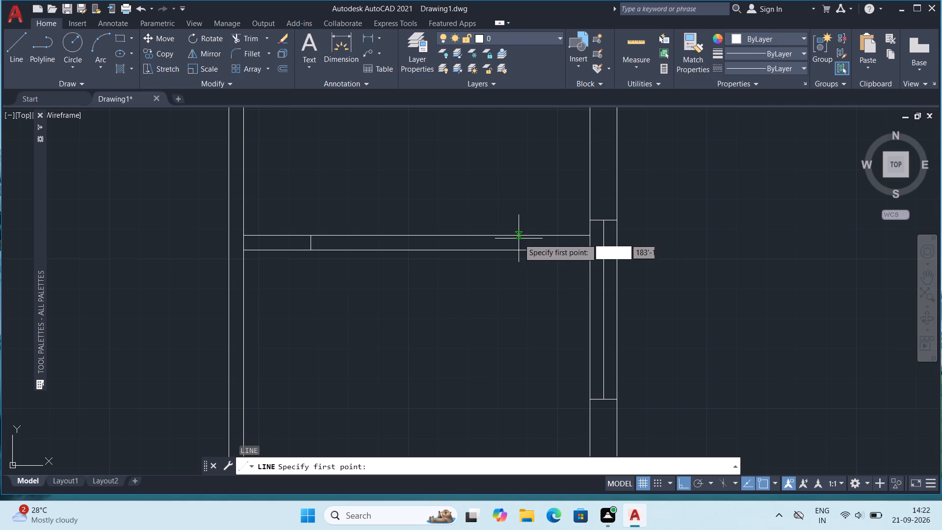
pyautogui.click(522, 235)
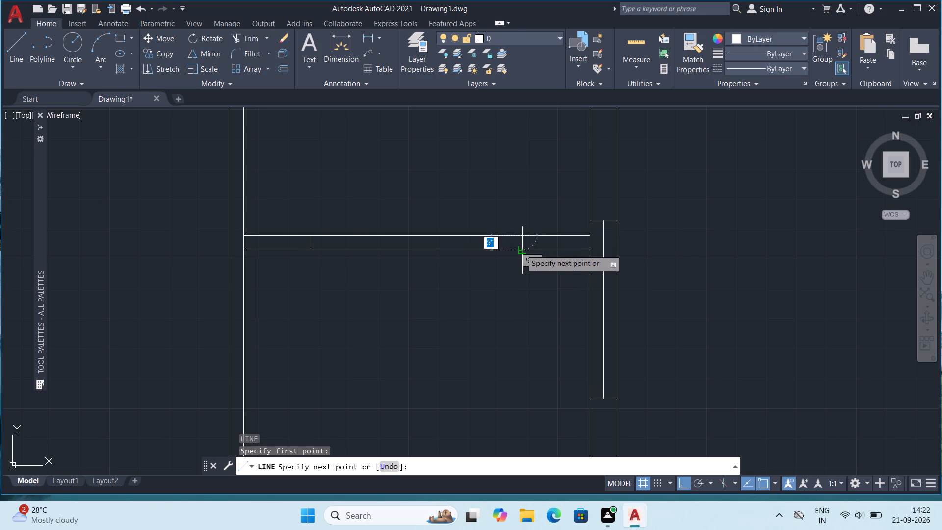
pyautogui.click(521, 249)
pyautogui.press('Escape')
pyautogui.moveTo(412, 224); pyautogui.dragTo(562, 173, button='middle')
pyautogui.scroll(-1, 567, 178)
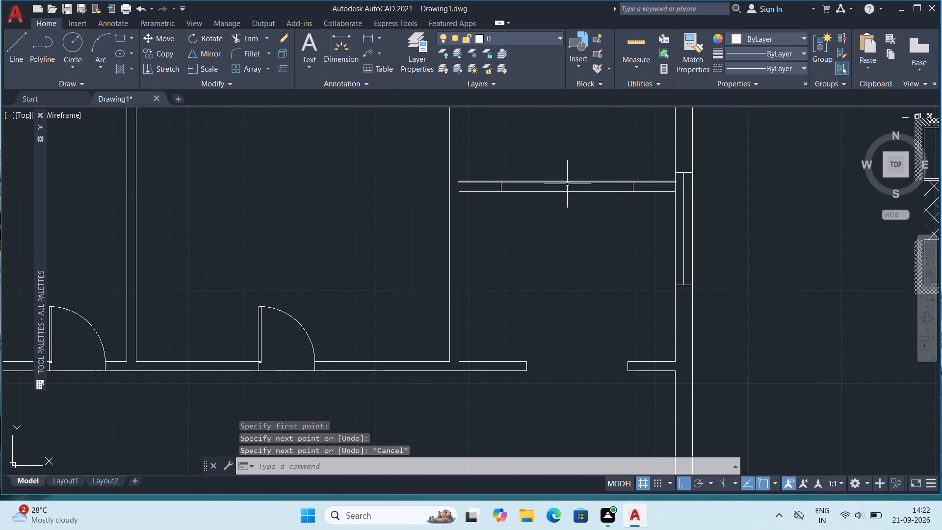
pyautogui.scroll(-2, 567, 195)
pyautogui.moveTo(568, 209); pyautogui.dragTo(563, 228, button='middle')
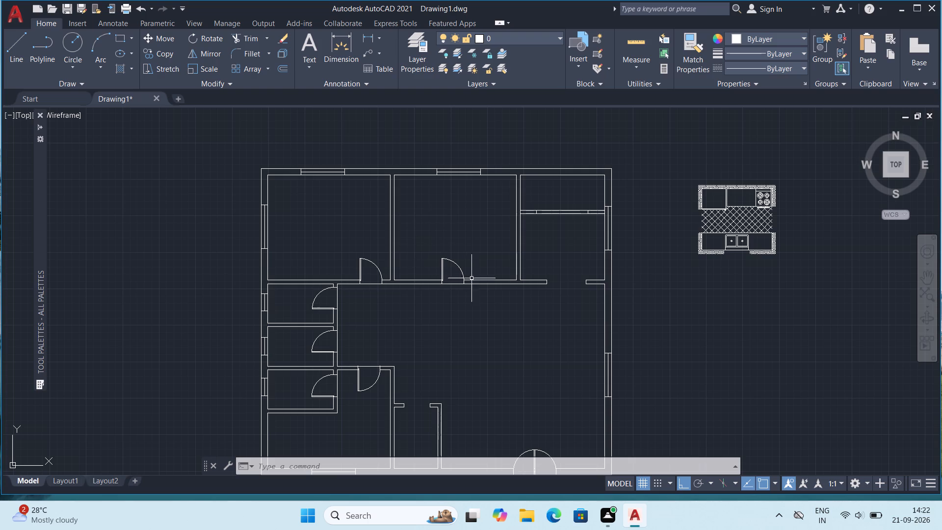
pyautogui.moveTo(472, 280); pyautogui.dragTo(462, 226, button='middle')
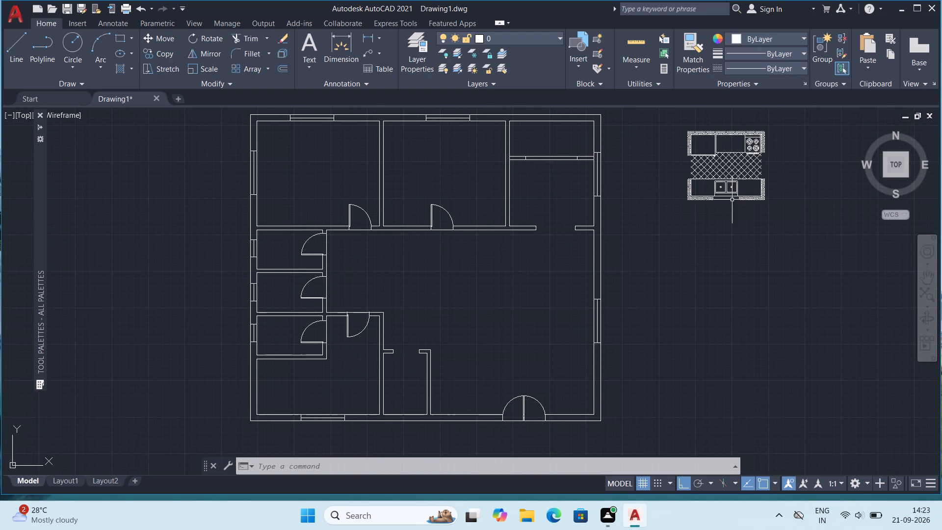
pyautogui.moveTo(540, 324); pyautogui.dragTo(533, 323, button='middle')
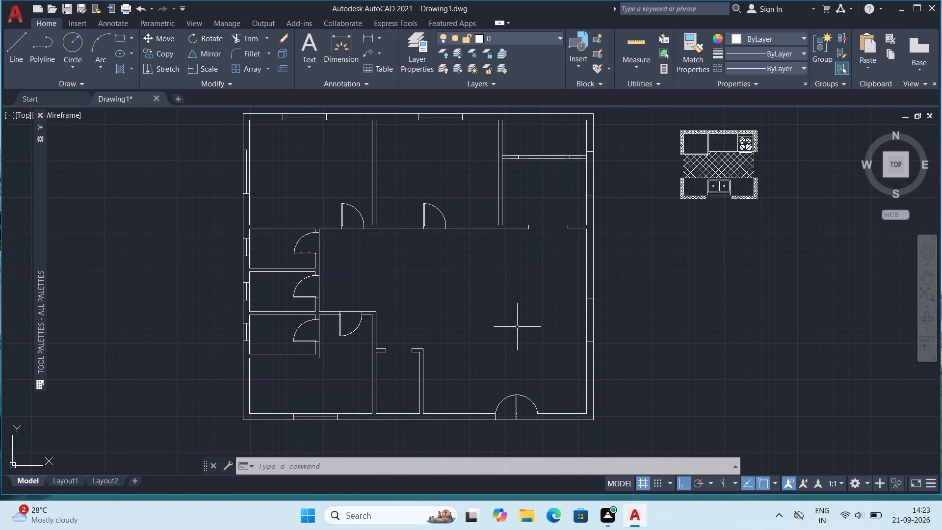
# Open the block collection of Home - Space Planner.dwg from the DesignCenter sample folder.
pyautogui.hotkey('ctrl', '2')
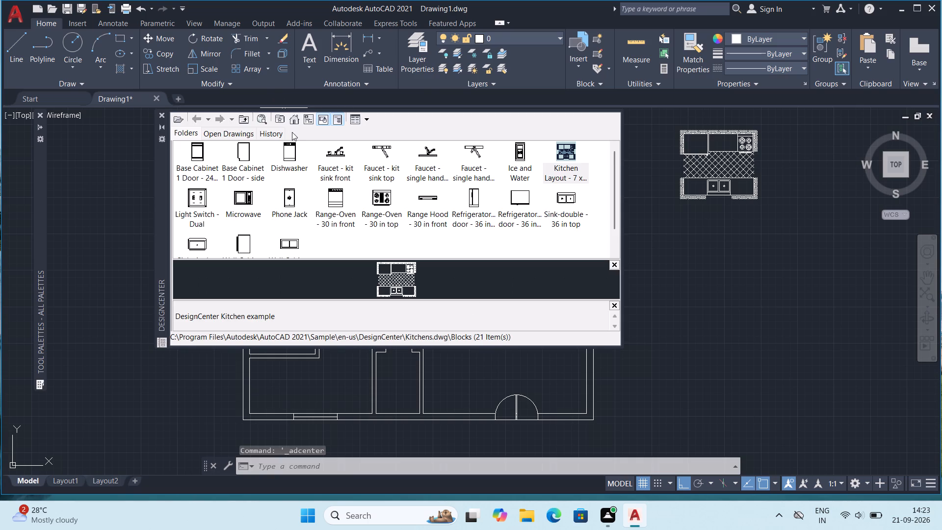
pyautogui.doubleClick(292, 127)
pyautogui.doubleClick(296, 118)
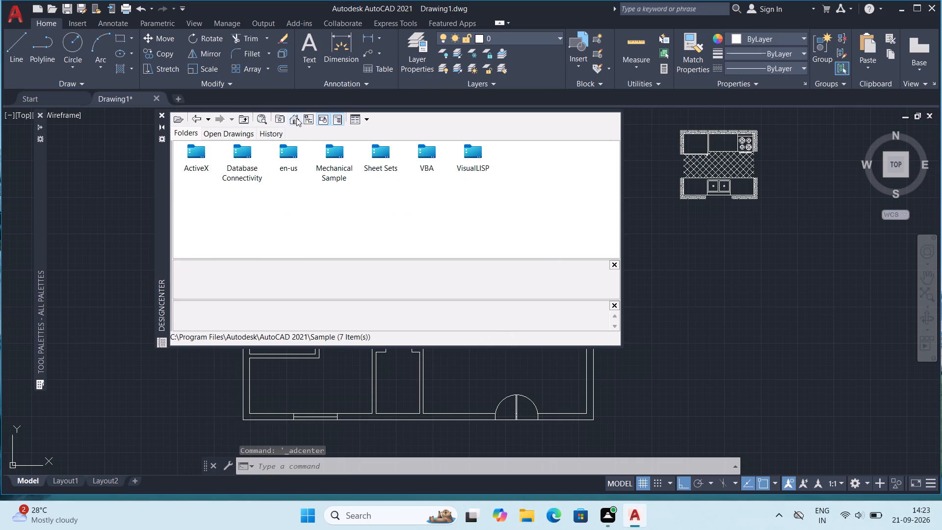
pyautogui.doubleClick(283, 146)
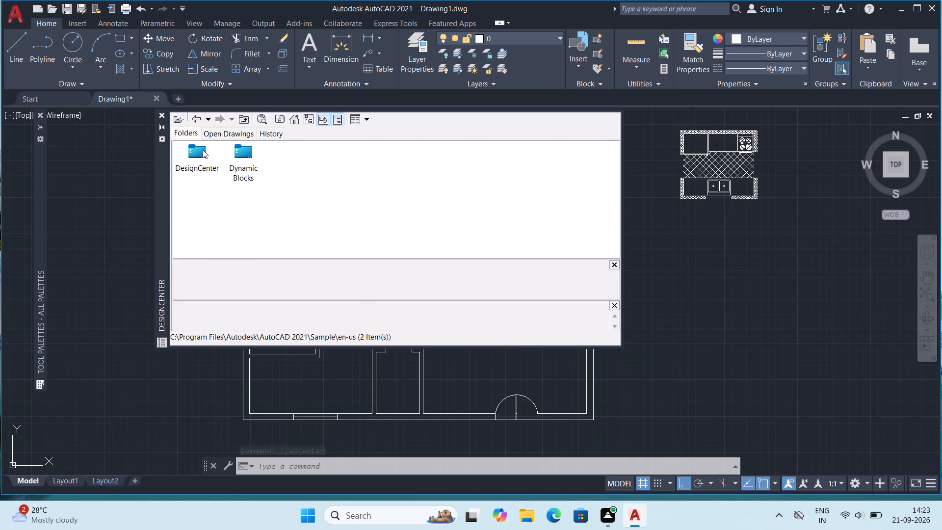
pyautogui.doubleClick(203, 150)
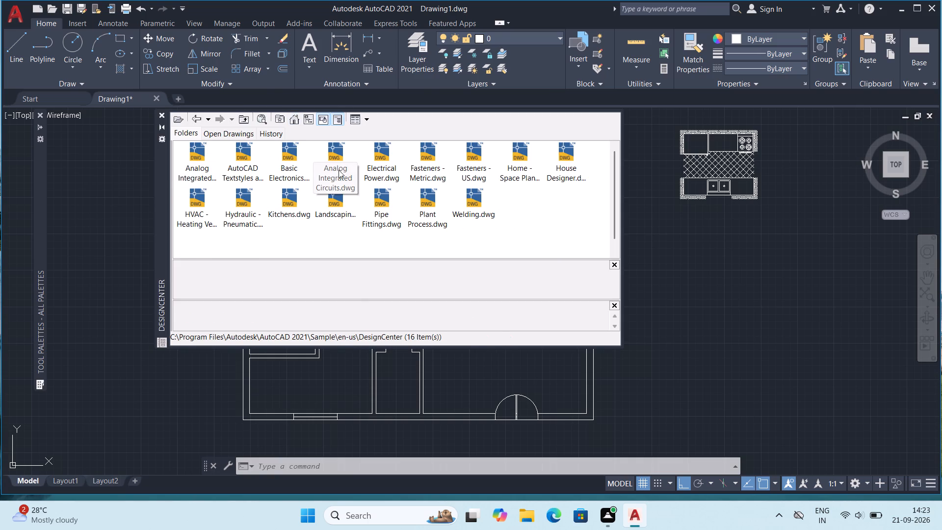
pyautogui.doubleClick(515, 160)
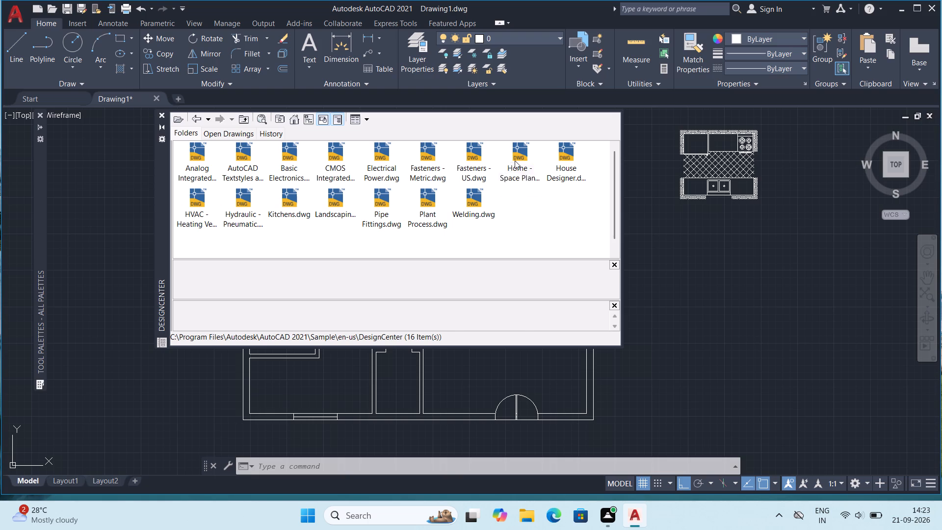
pyautogui.doubleClick(202, 148)
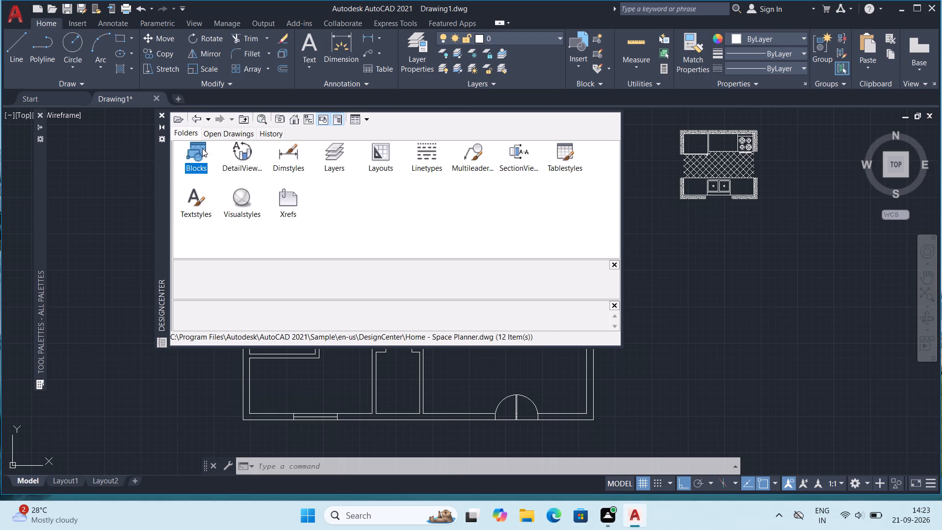
# Insert the Bed - Queen block at scale 1, unrotated, in the empty area east of the house, below the kitchen layout.
pyautogui.click(202, 147)
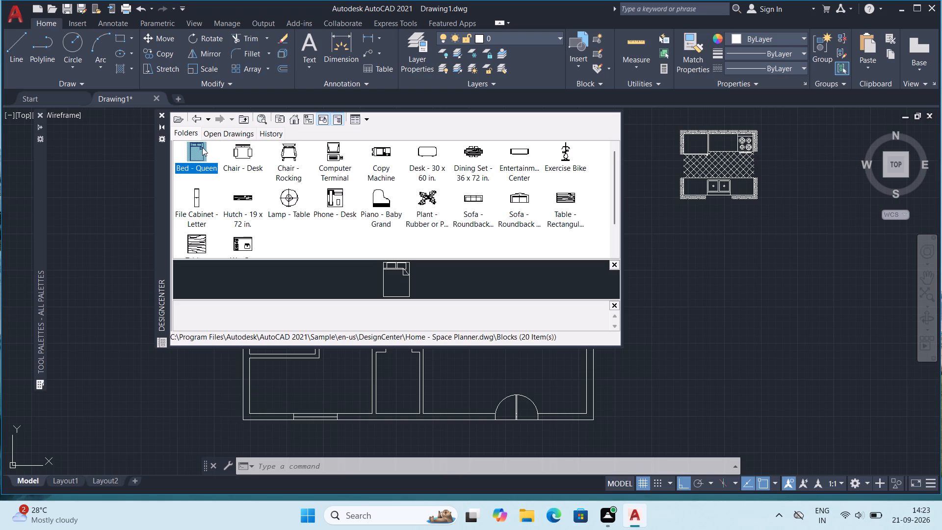
pyautogui.doubleClick(202, 147)
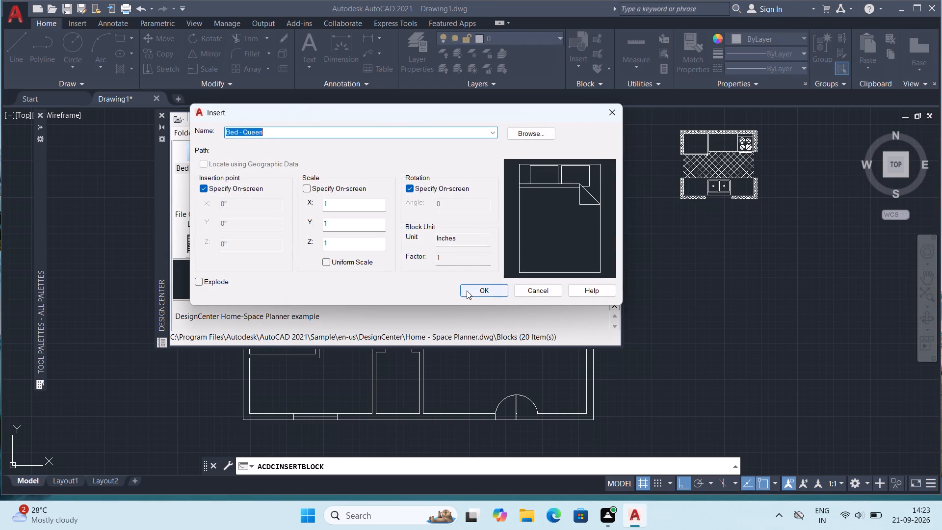
pyautogui.click(467, 290)
pyautogui.click(744, 282)
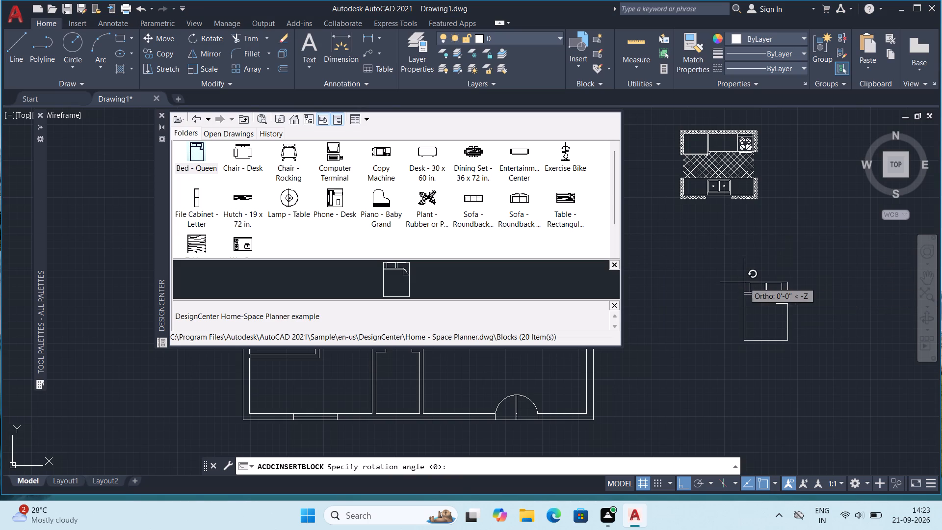
pyautogui.click(744, 282)
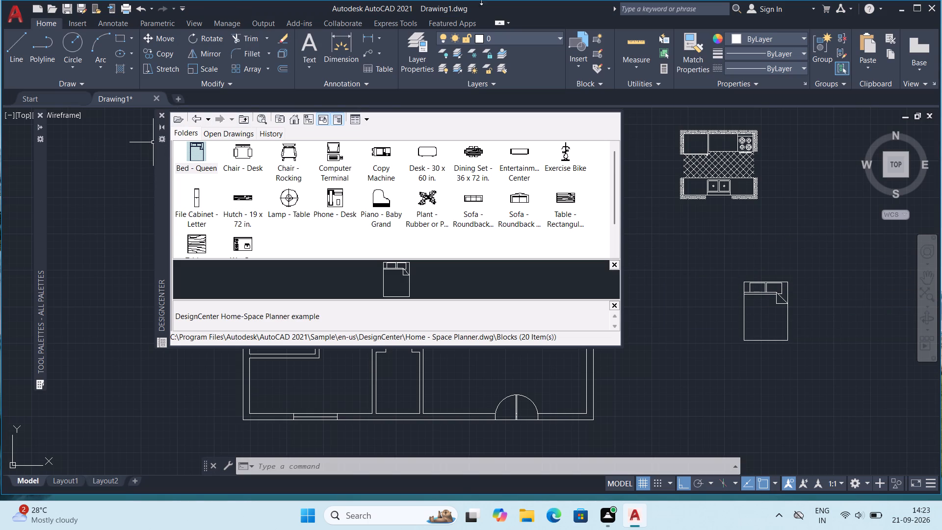
# Insert the Dining Set - 36 x 72 in. block, unrotated, east of the house between the kitchen layout and the bed.
pyautogui.doubleClick(468, 150)
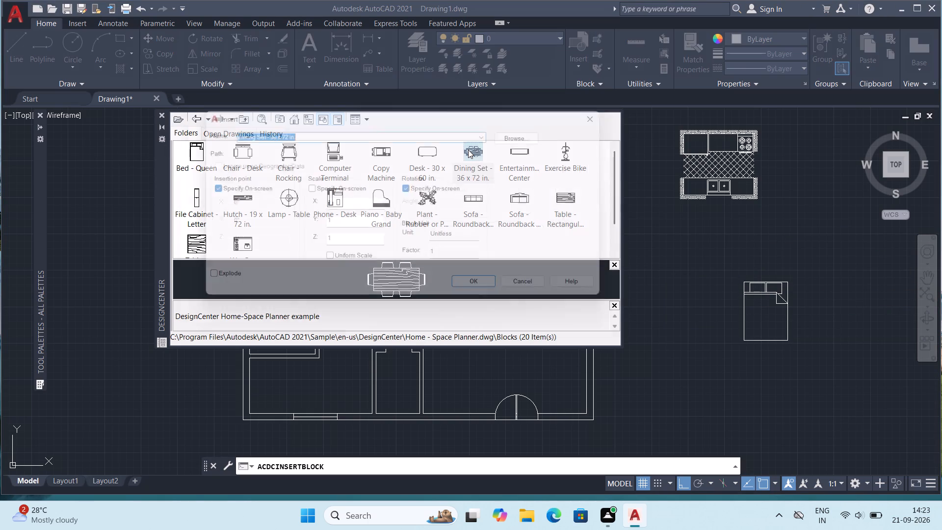
pyautogui.click(489, 291)
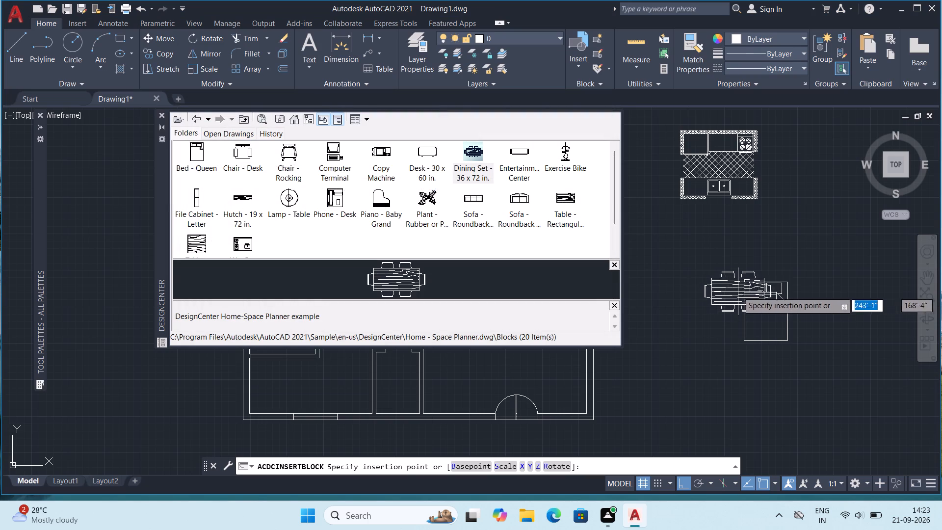
pyautogui.click(813, 232)
pyautogui.click(813, 232)
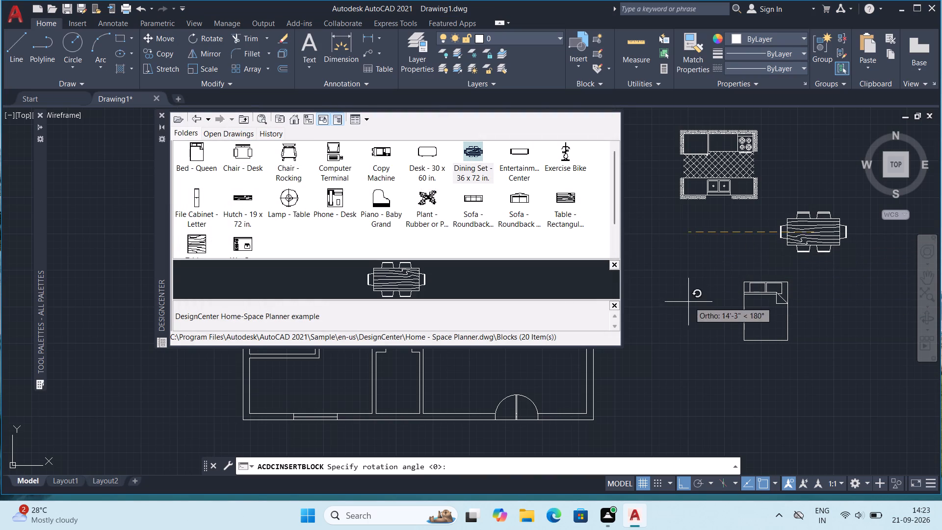
pyautogui.click(829, 219)
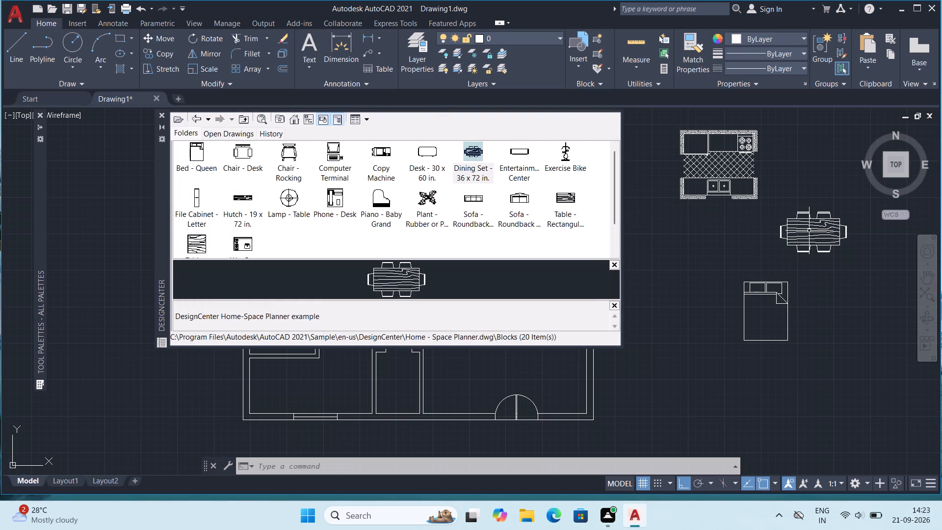
# Insert the Sofa - Roundback Loveseat 5 ft block rotated 90° outside the house, southwest of the bed.
pyautogui.doubleClick(517, 194)
pyautogui.click(493, 291)
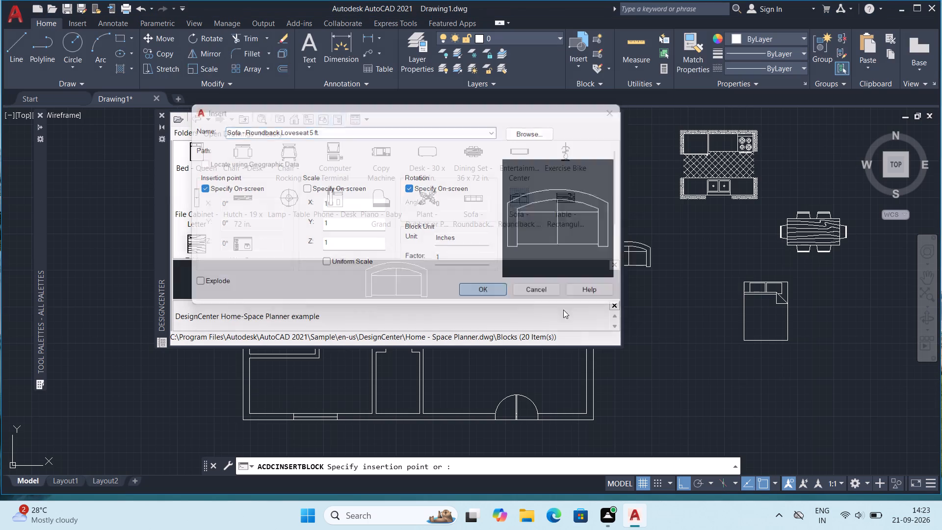
pyautogui.click(676, 379)
pyautogui.click(676, 375)
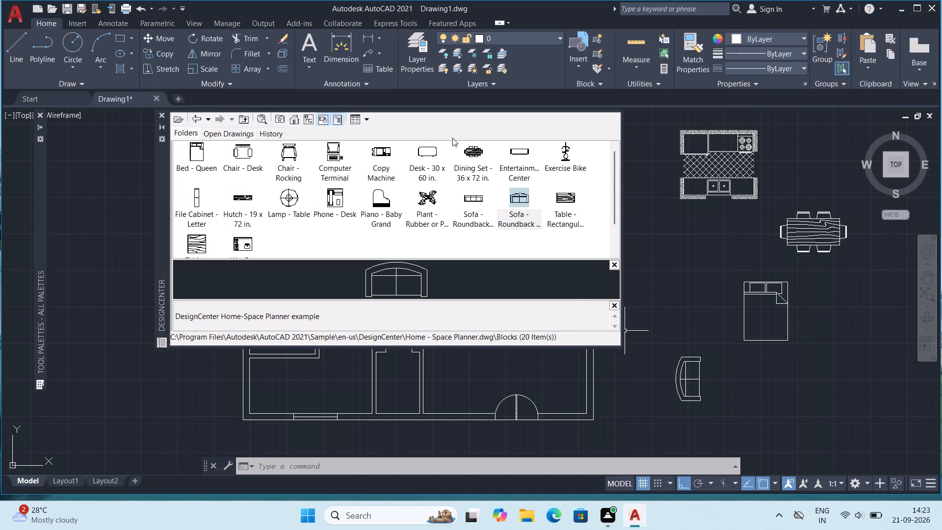
# Insert the Sofa - Roundback 7 ft block at scale 1, unrotated, southeast of the bed outside the house.
pyautogui.tripleClick(475, 202)
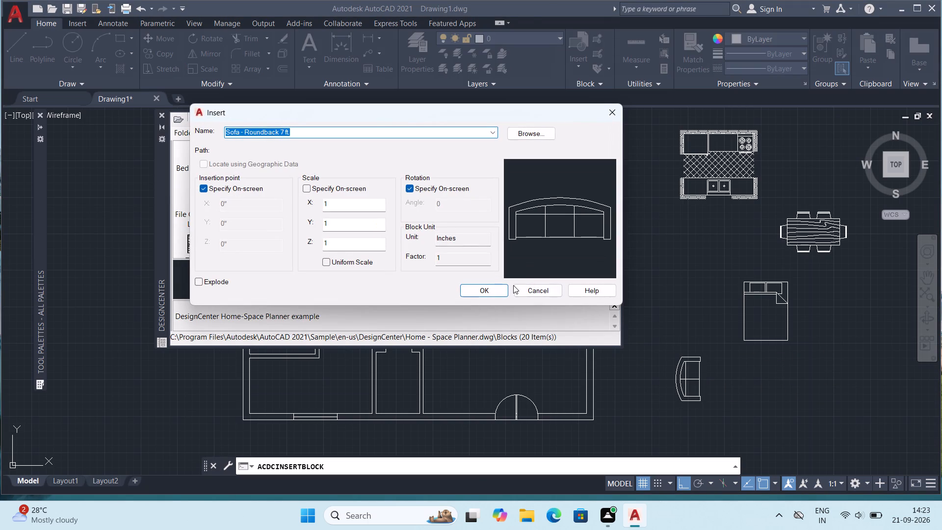
pyautogui.click(487, 286)
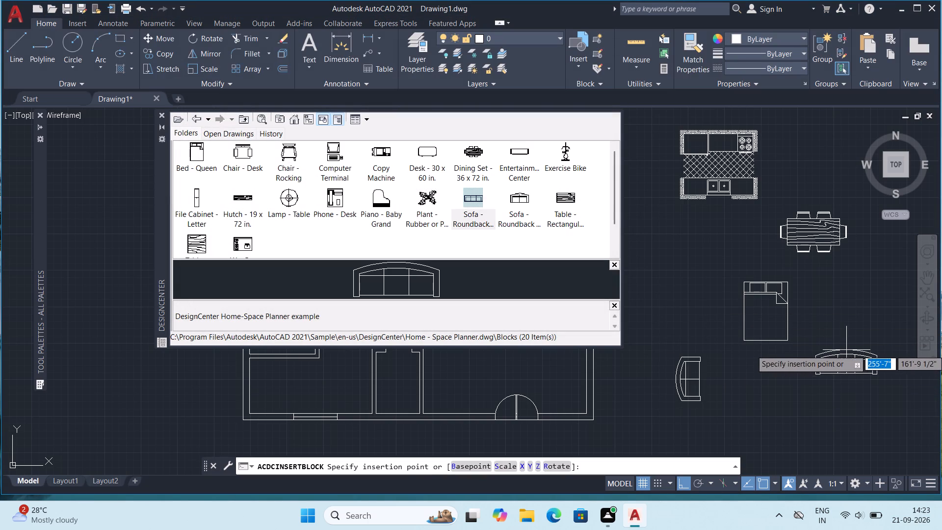
pyautogui.click(846, 350)
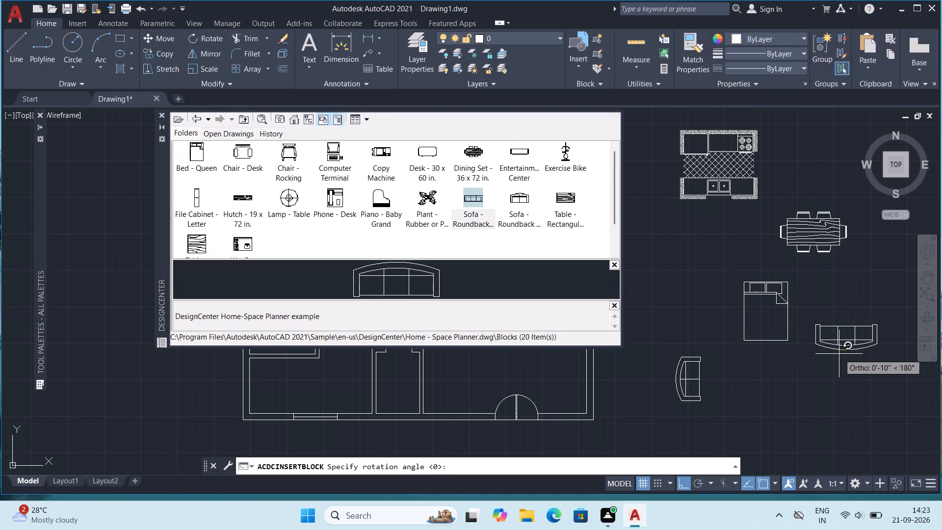
pyautogui.click(886, 337)
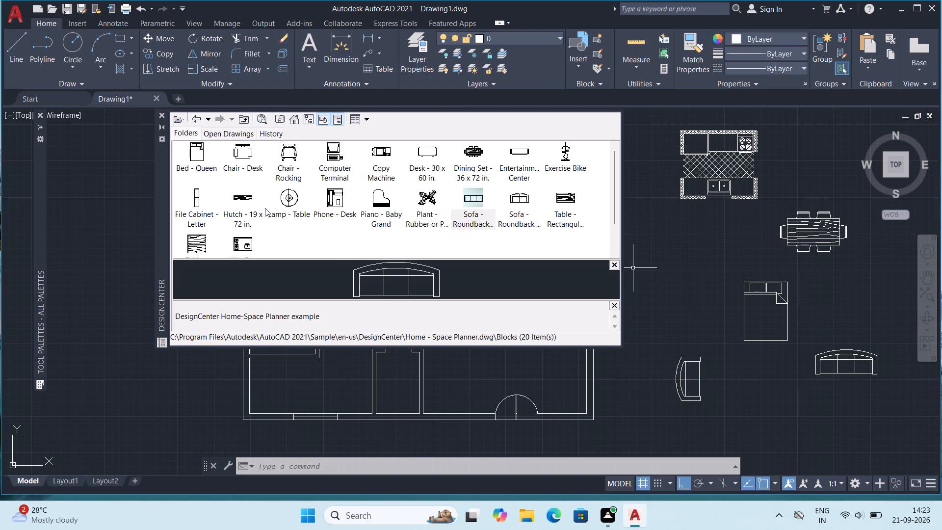
# Insert the Lamp - Table block at scale 1 outside the house, between the kitchen layout and the loveseat.
pyautogui.doubleClick(288, 190)
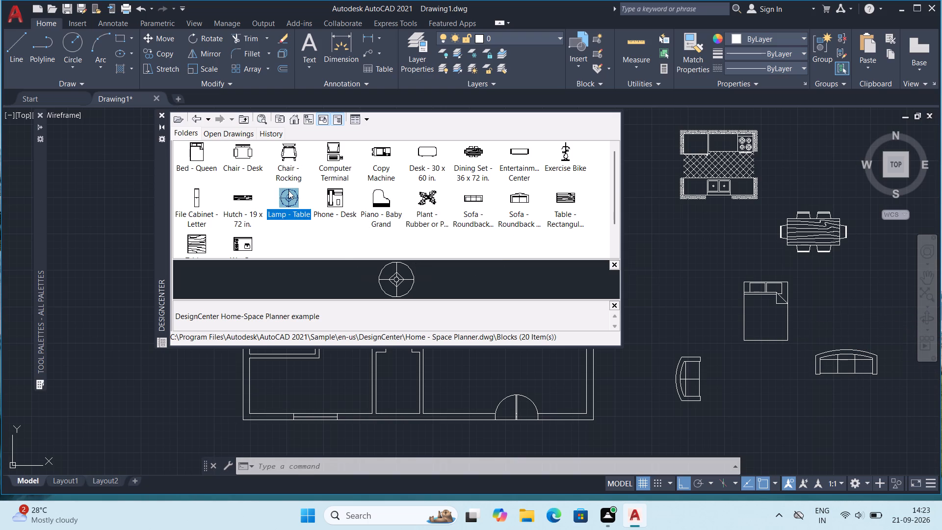
pyautogui.click(489, 285)
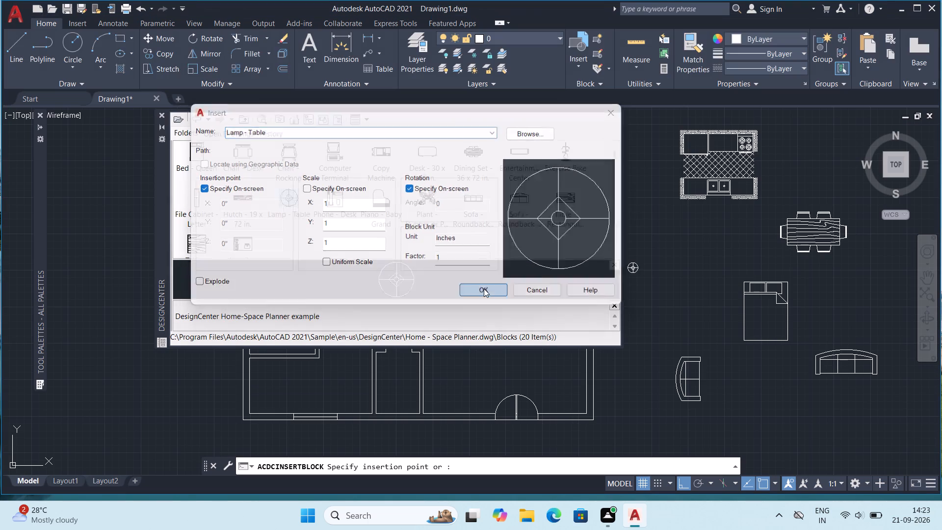
pyautogui.click(689, 254)
pyautogui.click(689, 254)
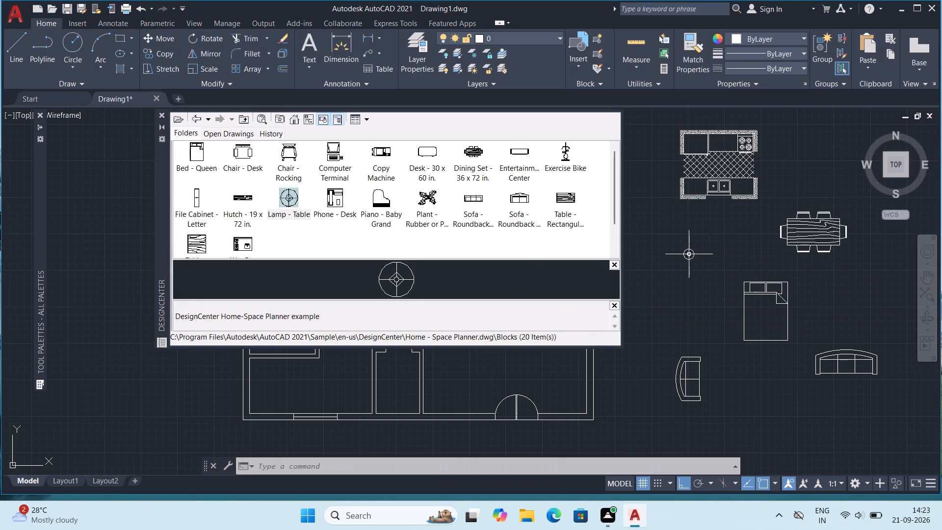
# Look through the remaining Home - Space Planner blocks and close DesignCenter.
pyautogui.scroll(1, 502, 189)
pyautogui.scroll(-3, 502, 189)
pyautogui.scroll(2, 502, 189)
pyautogui.scroll(-2, 502, 189)
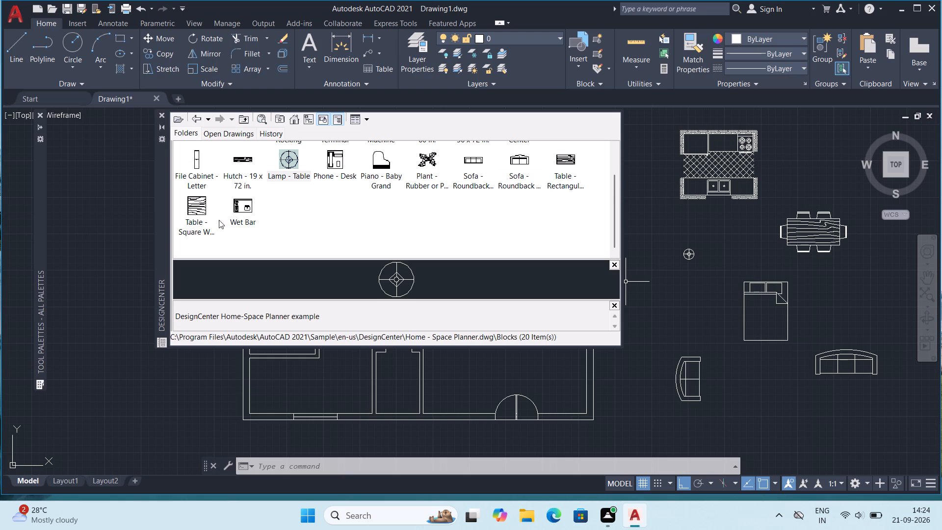
pyautogui.click(159, 114)
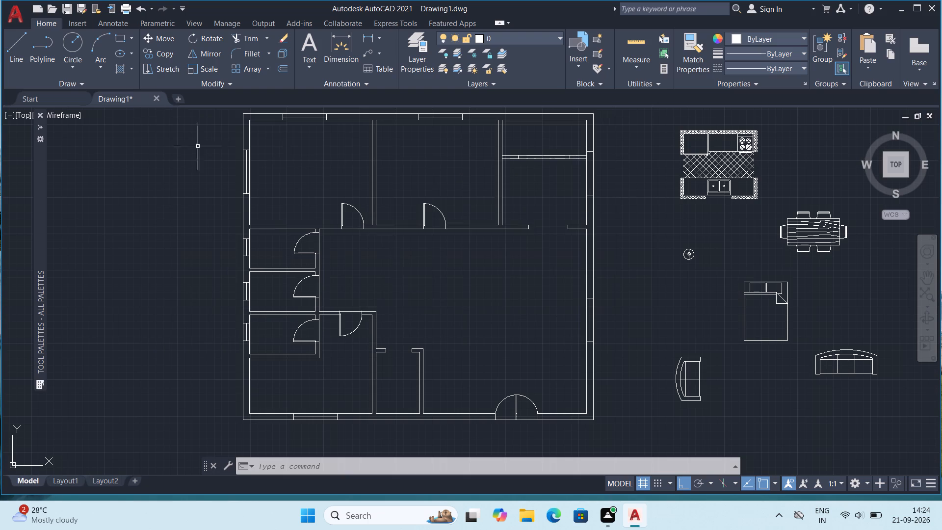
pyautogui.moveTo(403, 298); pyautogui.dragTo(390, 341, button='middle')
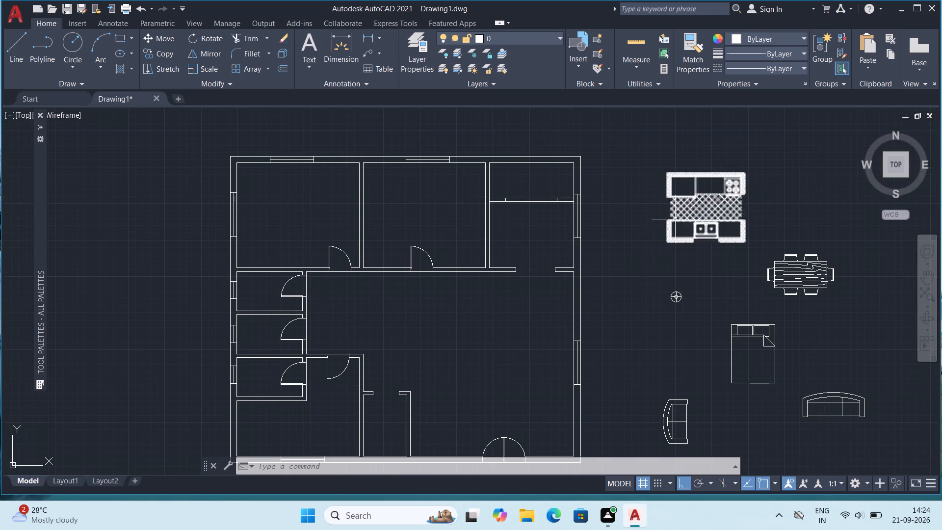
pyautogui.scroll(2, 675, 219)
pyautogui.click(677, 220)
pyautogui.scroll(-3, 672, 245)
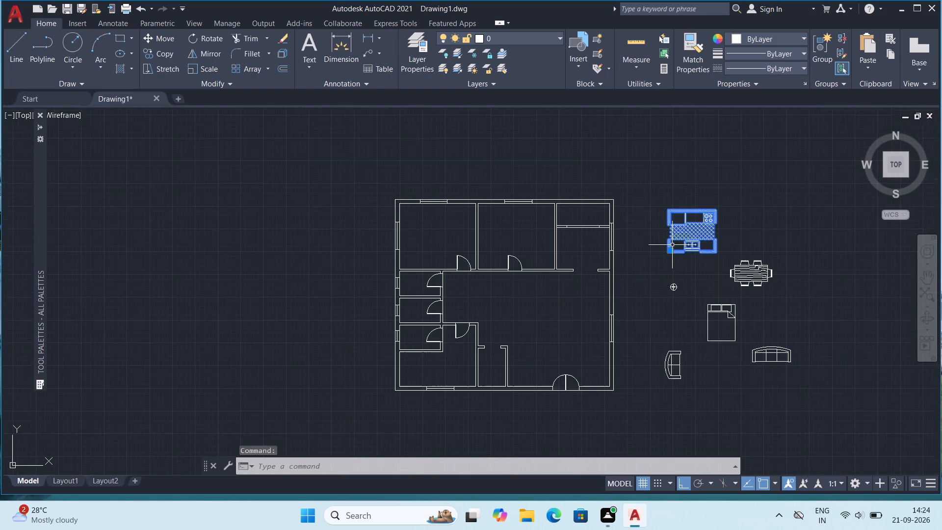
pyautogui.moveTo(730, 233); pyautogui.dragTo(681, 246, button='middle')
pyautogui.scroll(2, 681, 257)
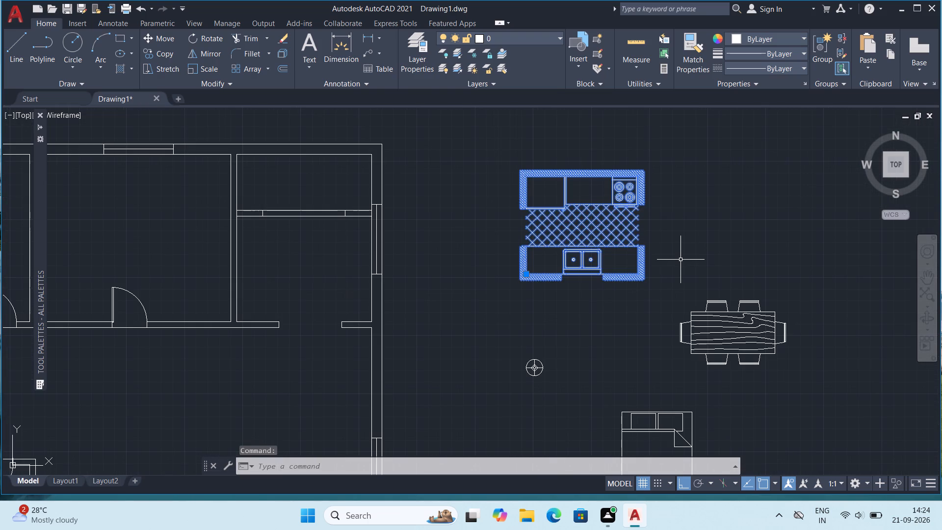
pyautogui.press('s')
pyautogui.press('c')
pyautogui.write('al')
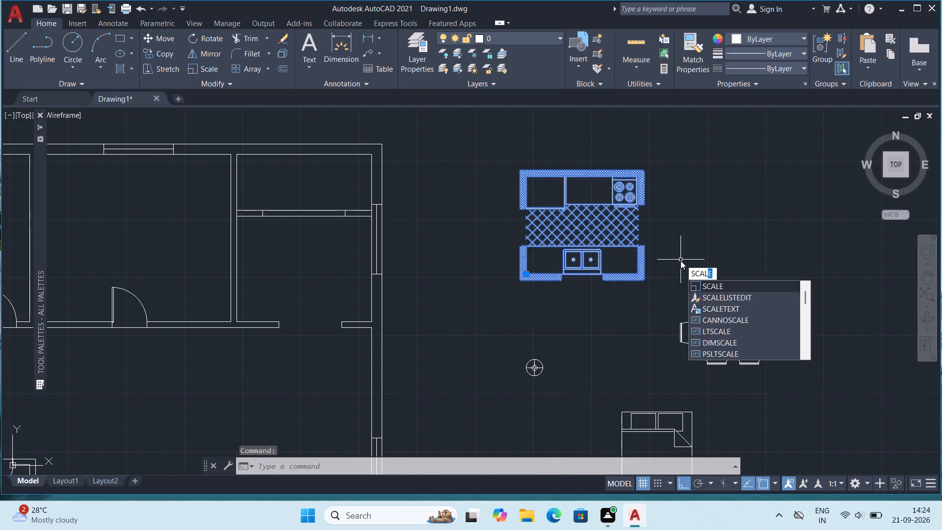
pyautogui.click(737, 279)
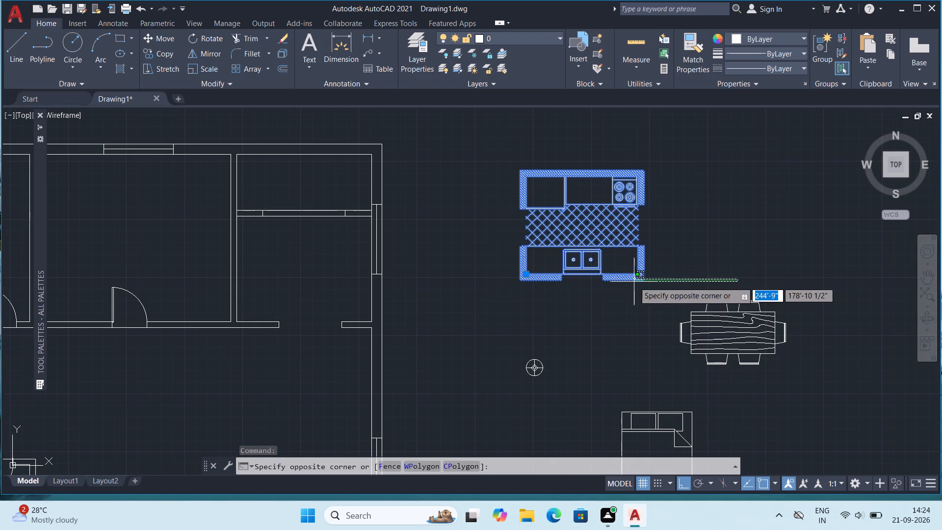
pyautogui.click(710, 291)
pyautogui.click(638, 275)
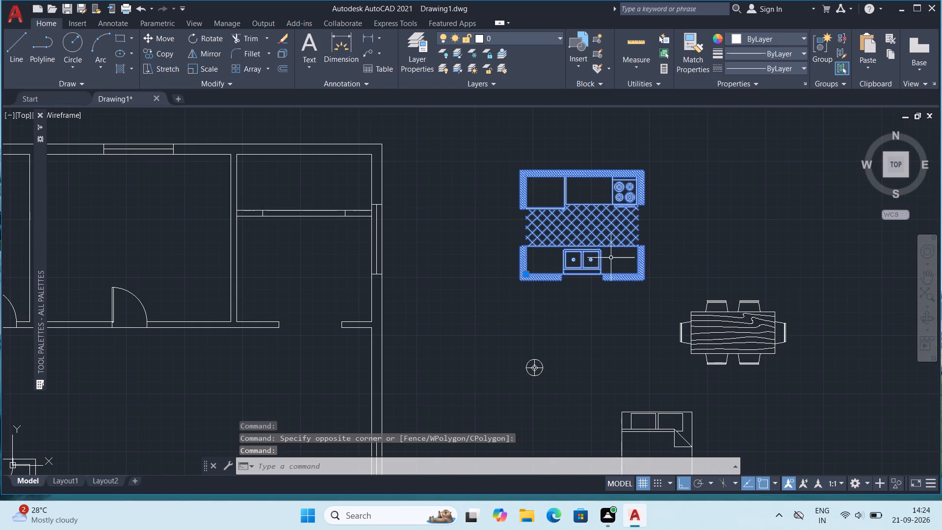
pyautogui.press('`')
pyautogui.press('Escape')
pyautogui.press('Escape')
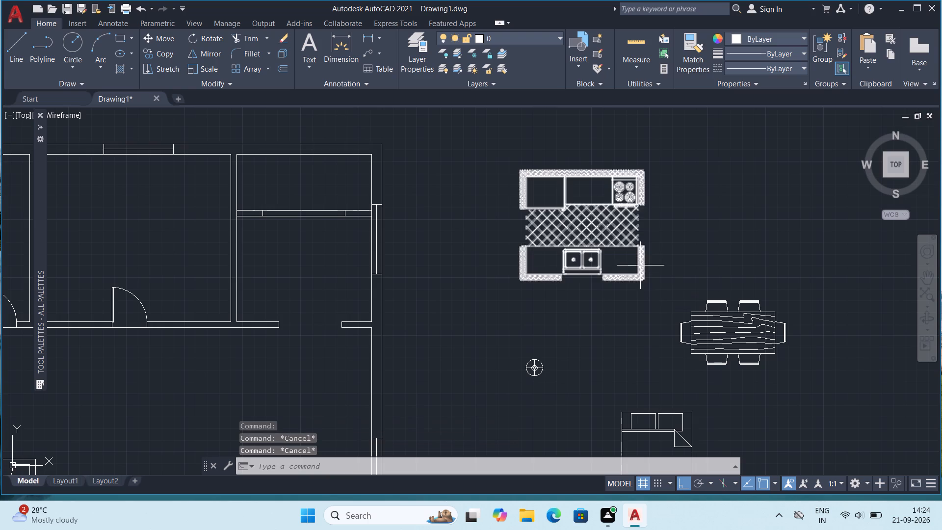
# Scale the kitchen layout block outside the house down to about two-thirds size from its southeast corner.
pyautogui.click(640, 264)
pyautogui.write('sca')
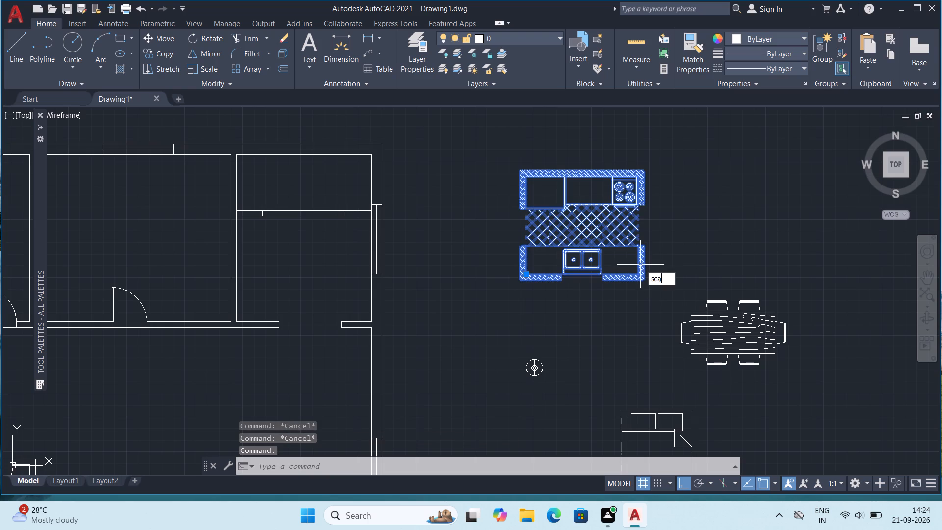
pyautogui.write('le')
pyautogui.press('Return')
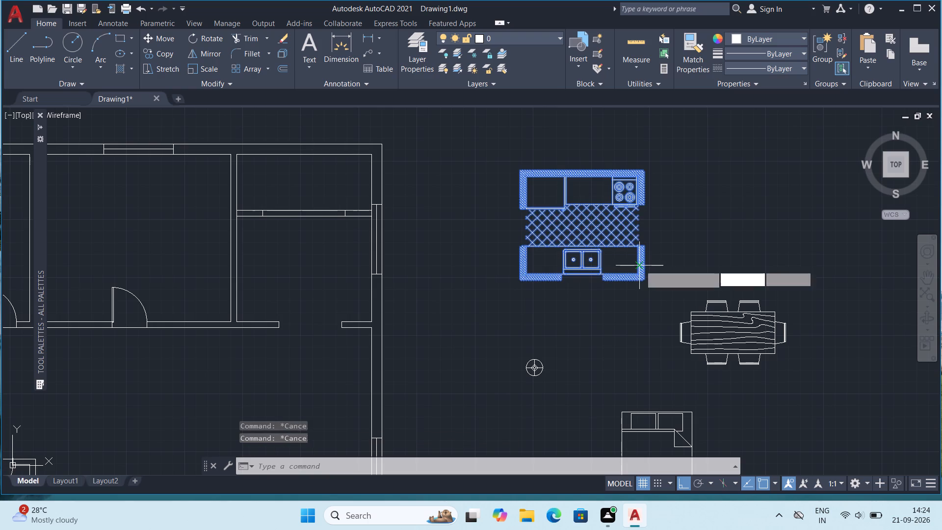
pyautogui.click(640, 273)
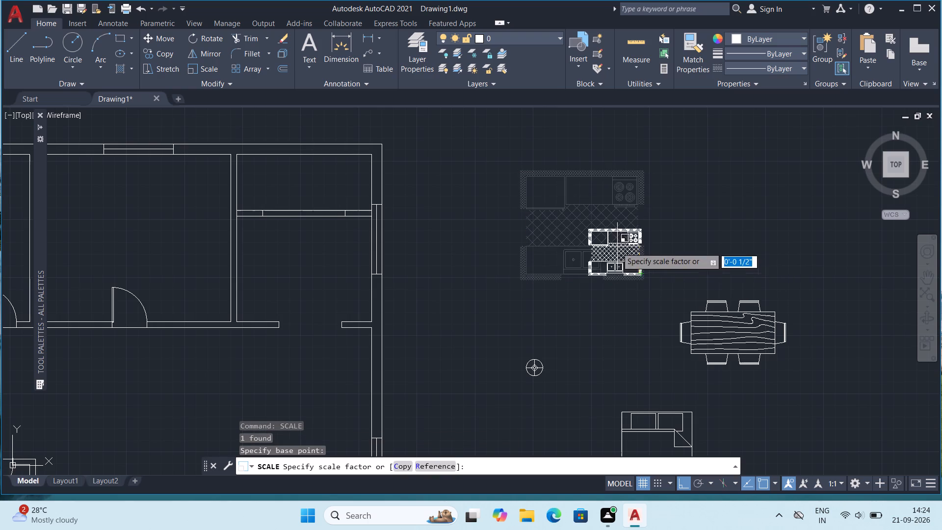
pyautogui.click(608, 249)
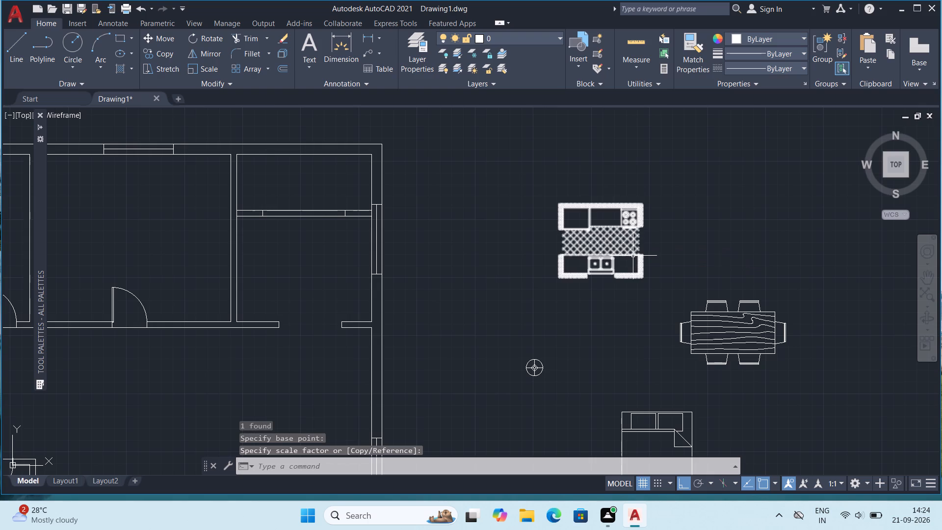
# Copy the reduced kitchen layout to the open space between the house's east wall and the original block.
pyautogui.click(633, 255)
pyautogui.hotkey('ctrl', 'c')
pyautogui.hotkey('ctrl', 'v')
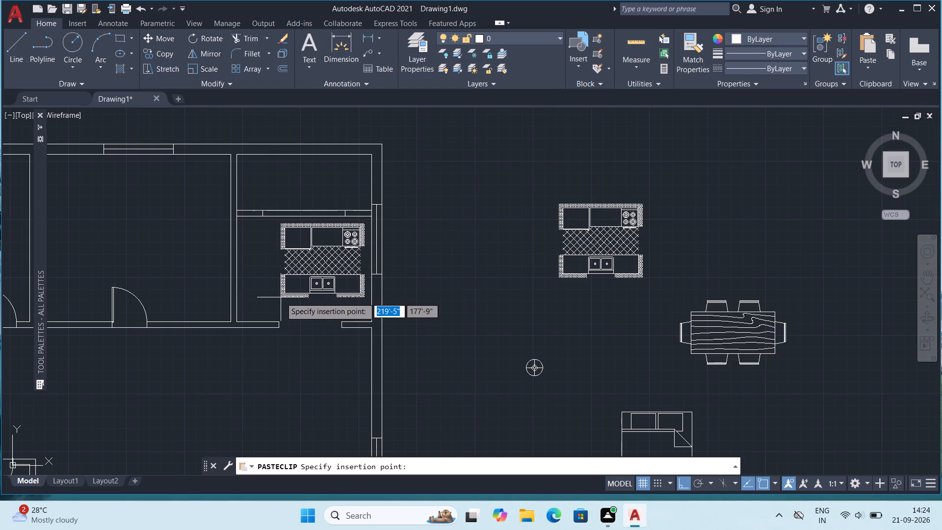
pyautogui.click(416, 322)
# Rotate the copied kitchen layout 270° about its southeast corner.
pyautogui.click(453, 315)
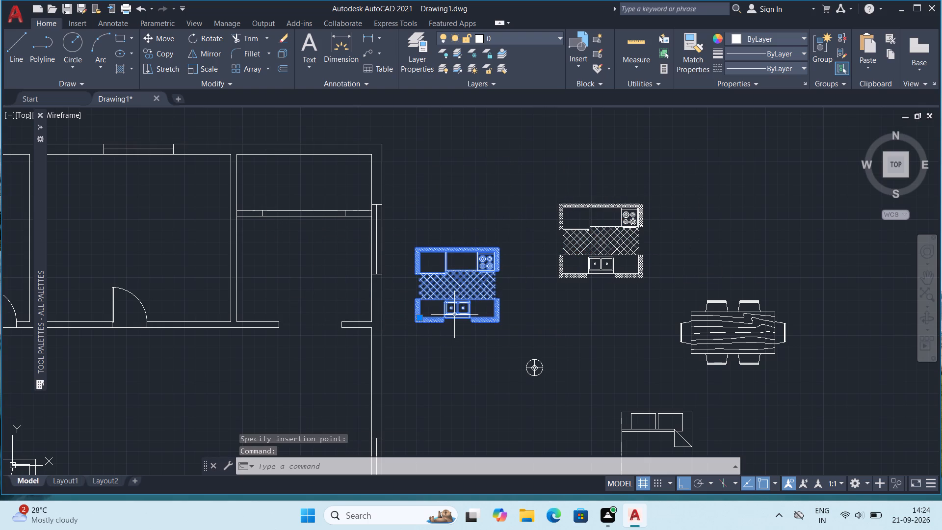
pyautogui.write('ro')
pyautogui.press('Return')
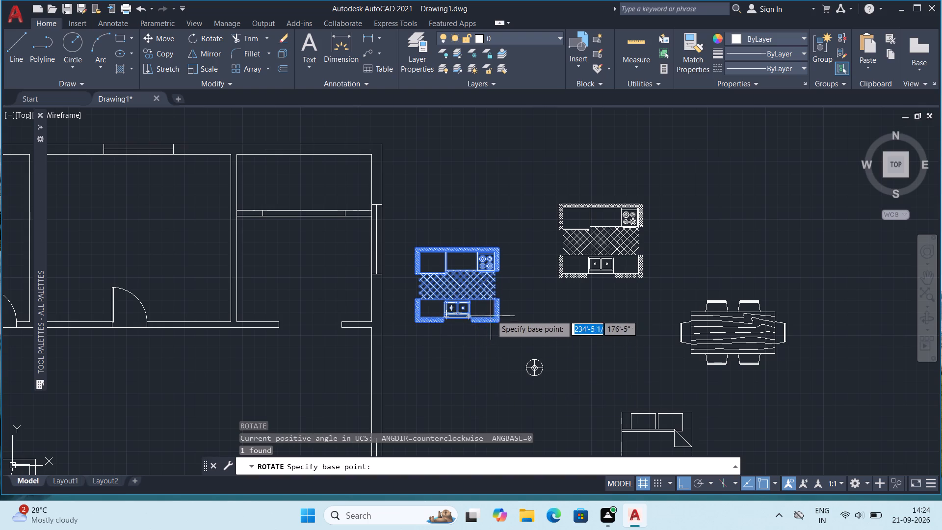
pyautogui.click(495, 312)
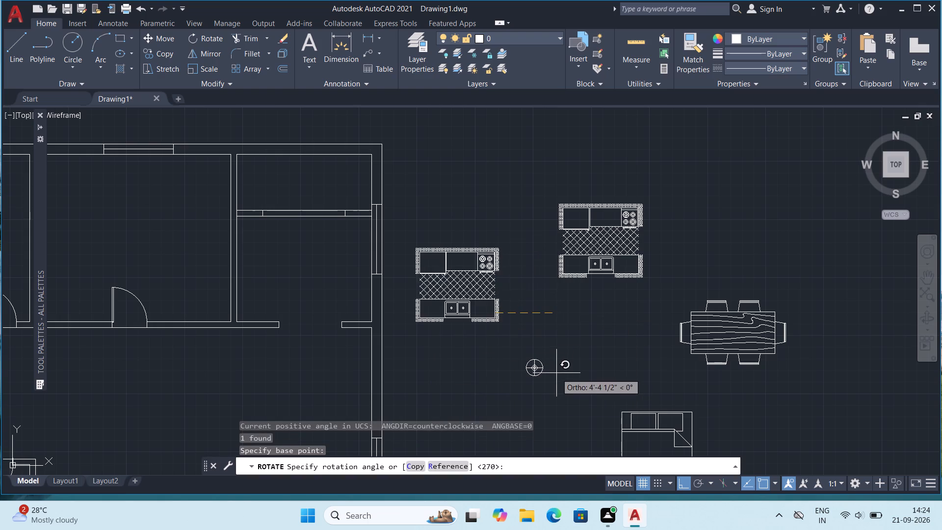
pyautogui.click(438, 378)
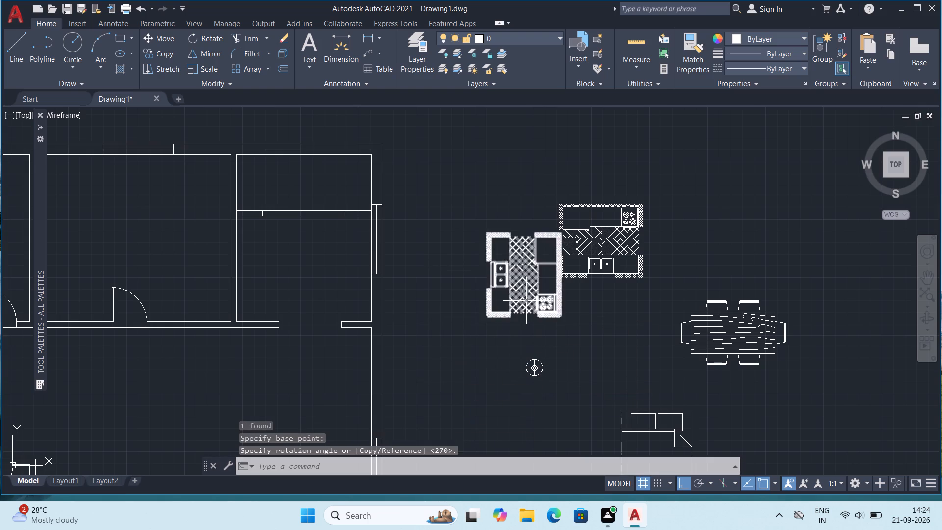
# Copy the rotated kitchen layout into the northeast kitchen room, against its east wall and south of the partition.
pyautogui.click(526, 300)
pyautogui.hotkey('ctrl', 'c')
pyautogui.hotkey('ctrl', 'v')
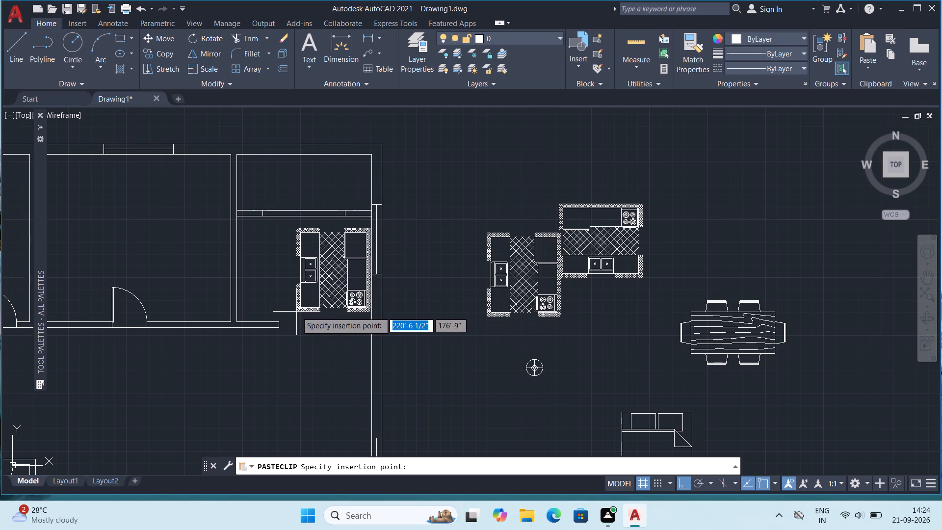
pyautogui.click(296, 312)
# Copy the queen bed into the northwest bedroom, with its headboard against the north wall under the window.
pyautogui.scroll(-1, 377, 343)
pyautogui.moveTo(363, 339); pyautogui.dragTo(392, 320, button='middle')
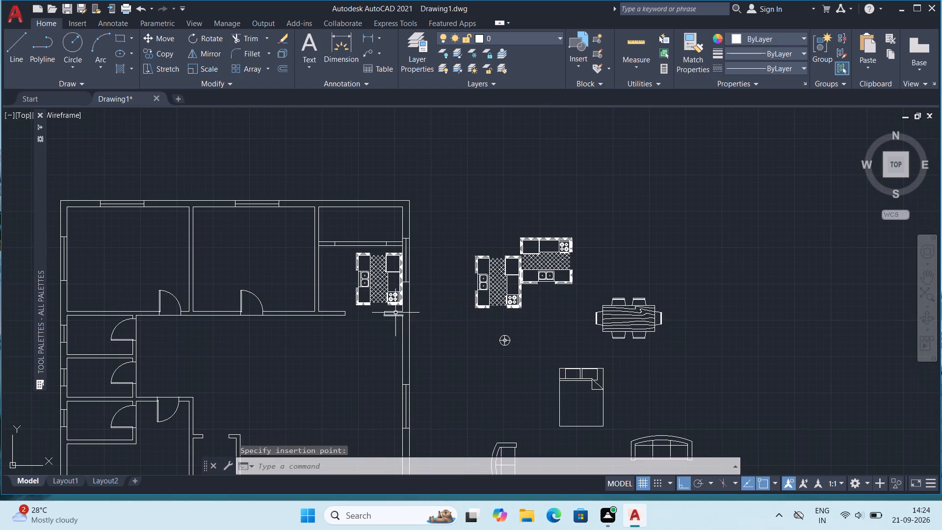
pyautogui.scroll(1, 390, 311)
pyautogui.moveTo(327, 190); pyautogui.dragTo(367, 221, button='middle')
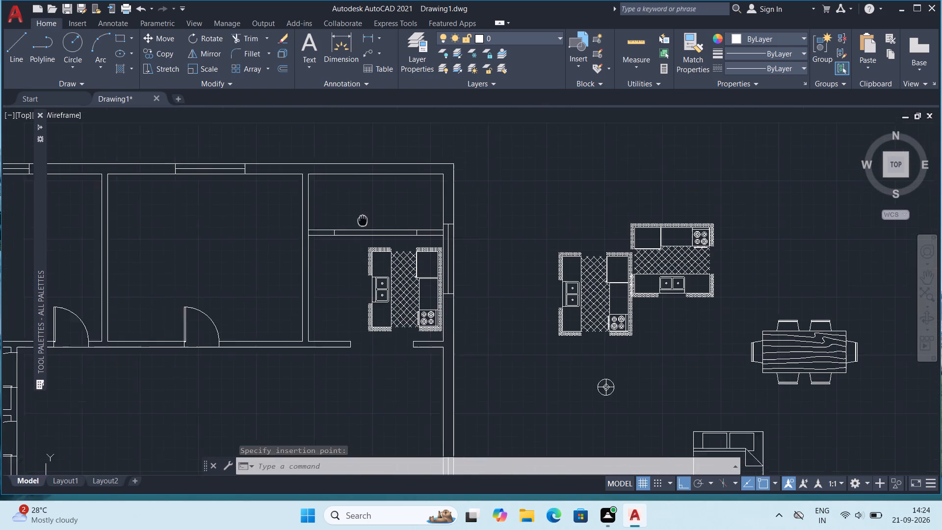
pyautogui.moveTo(367, 221); pyautogui.dragTo(374, 221, button='middle')
pyautogui.moveTo(355, 209); pyautogui.dragTo(431, 209, button='middle')
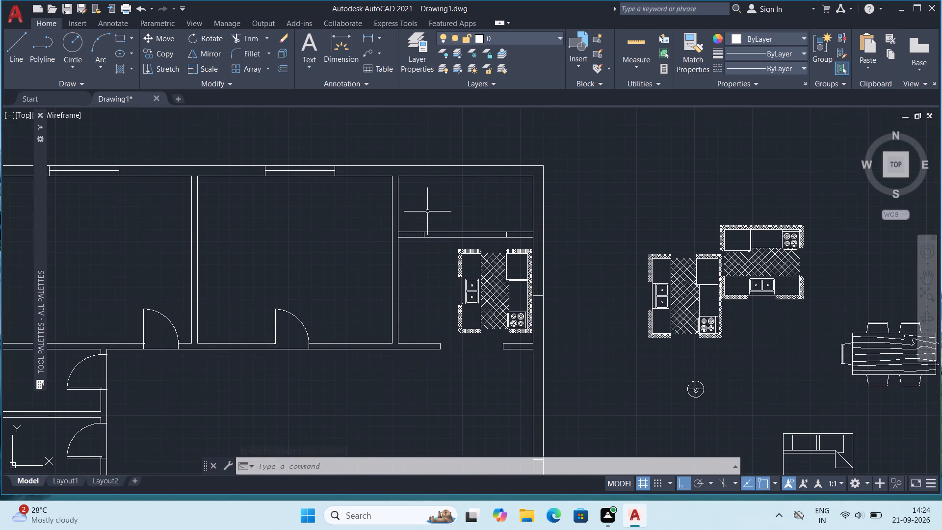
pyautogui.moveTo(568, 351); pyautogui.dragTo(434, 230, button='middle')
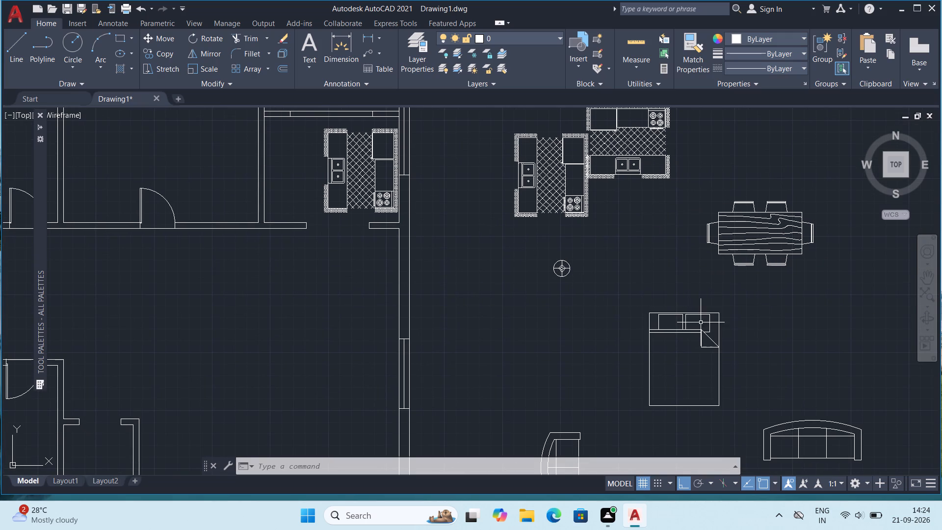
pyautogui.click(699, 313)
pyautogui.scroll(-2, 651, 344)
pyautogui.moveTo(427, 300); pyautogui.dragTo(425, 289, button='middle')
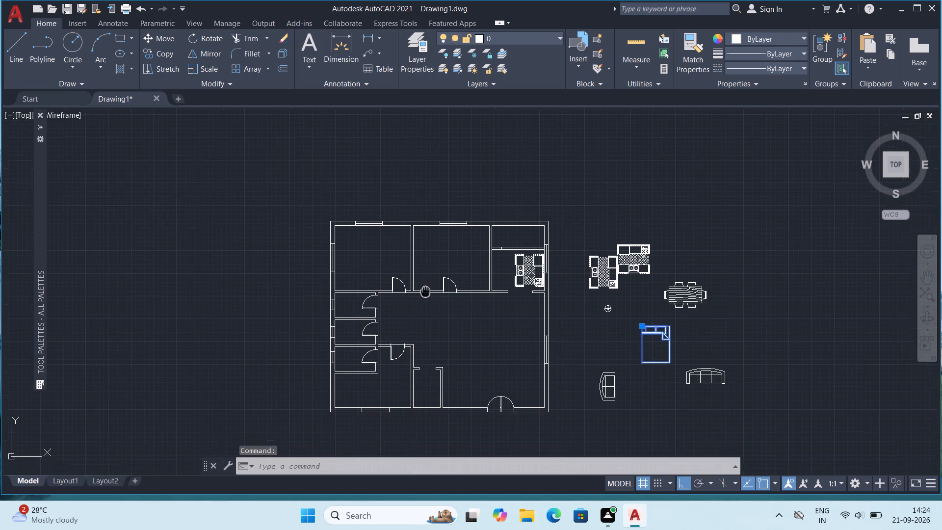
pyautogui.moveTo(425, 289); pyautogui.dragTo(413, 259, button='middle')
pyautogui.scroll(1, 527, 295)
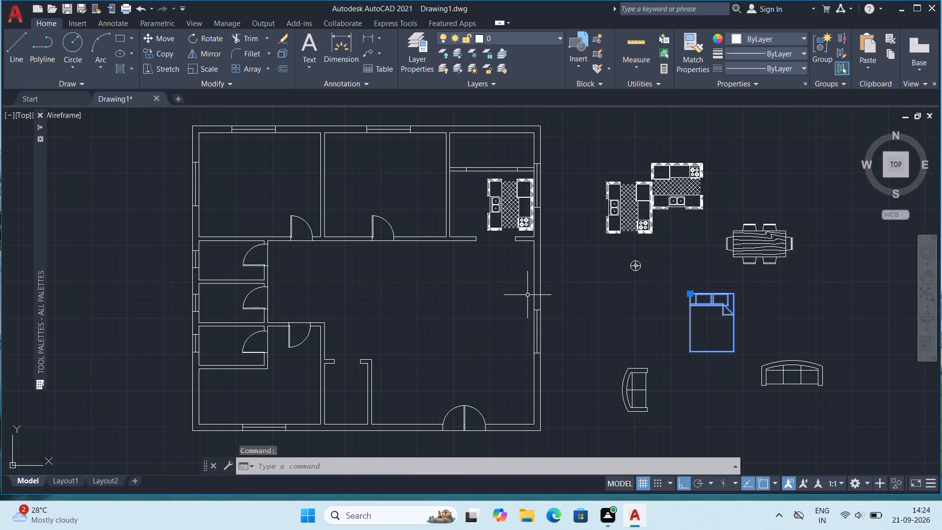
pyautogui.hotkey('ctrl', 'c')
pyautogui.hotkey('ctrl', 'v')
pyautogui.scroll(1, 214, 197)
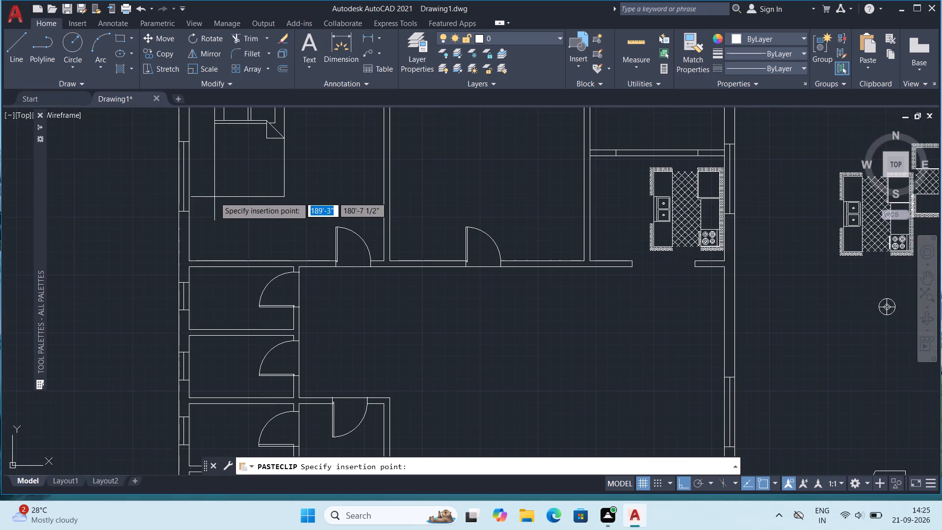
pyautogui.moveTo(232, 200); pyautogui.dragTo(230, 276, button='middle')
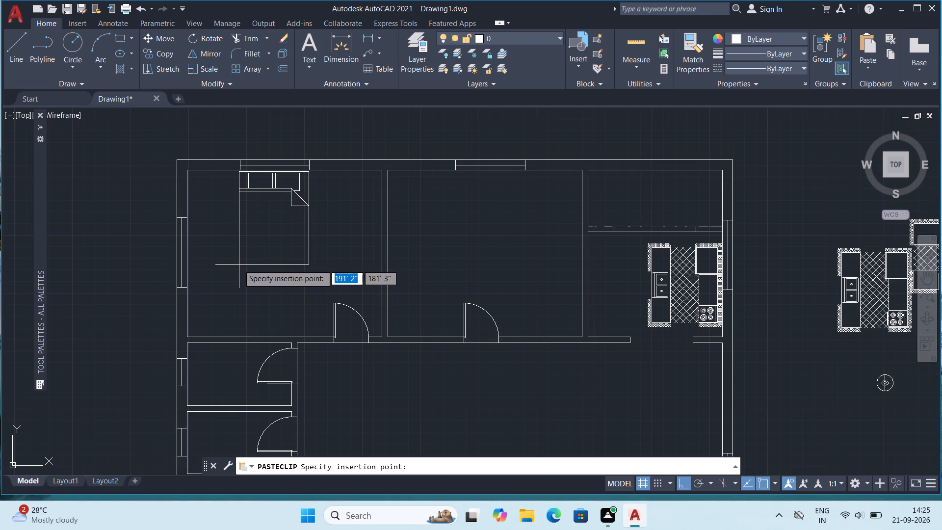
pyautogui.click(238, 265)
# Place another copy of the queen bed in the middle north bedroom, with its headboard under the north window.
pyautogui.hotkey('ctrl', 'v')
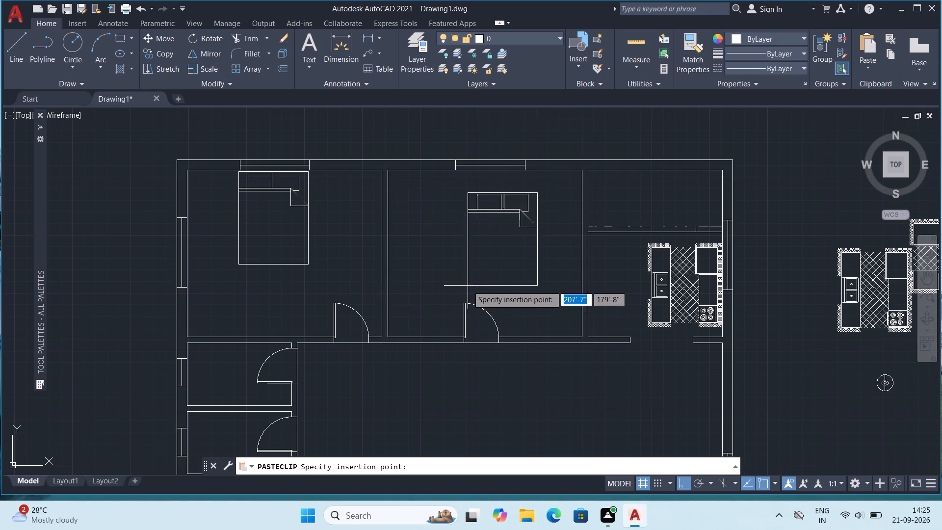
pyautogui.click(455, 264)
# Rotate the queen bed outside the house 180° about its southwest corner.
pyautogui.scroll(-1, 478, 300)
pyautogui.moveTo(461, 354); pyautogui.dragTo(414, 177, button='middle')
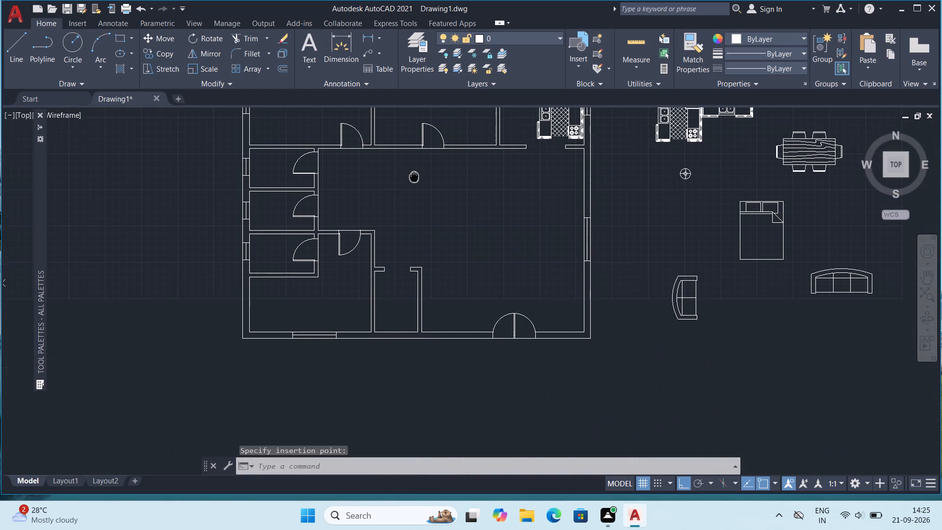
pyautogui.moveTo(414, 177); pyautogui.dragTo(414, 178, button='middle')
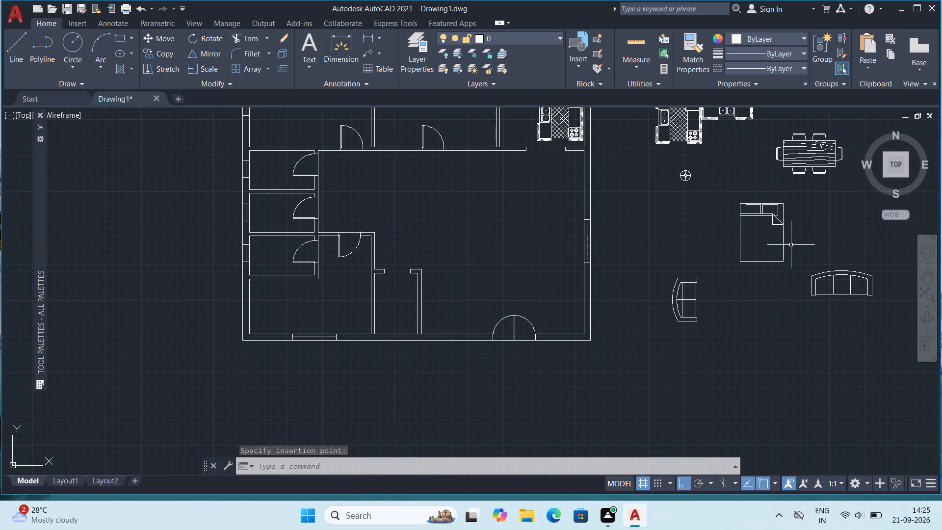
pyautogui.click(783, 230)
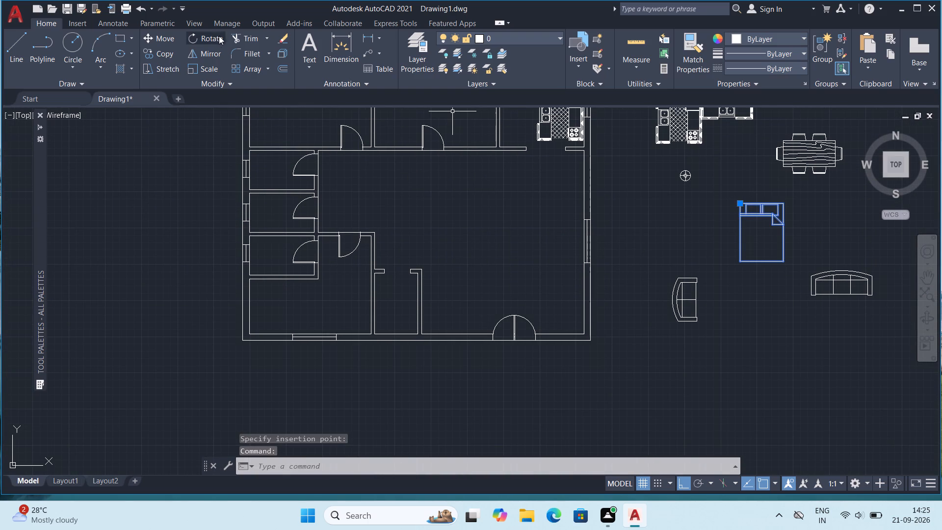
pyautogui.click(200, 39)
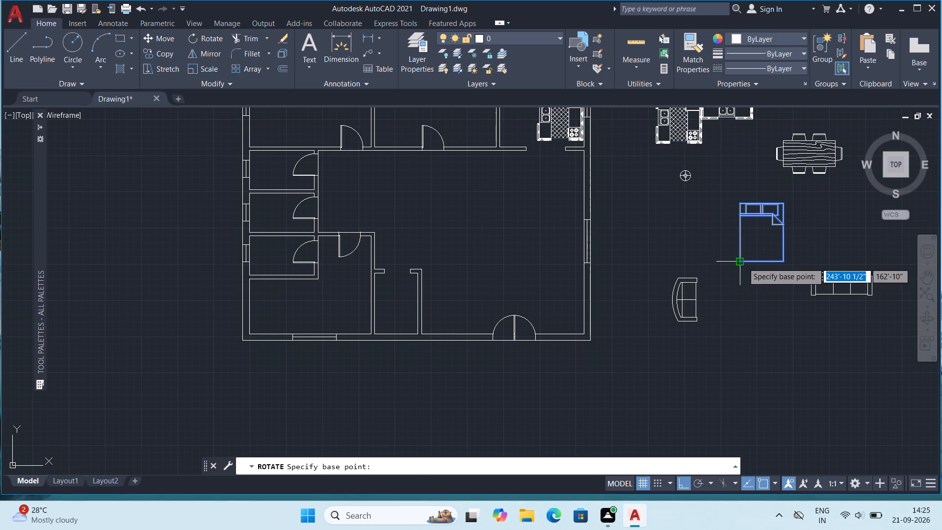
pyautogui.click(743, 262)
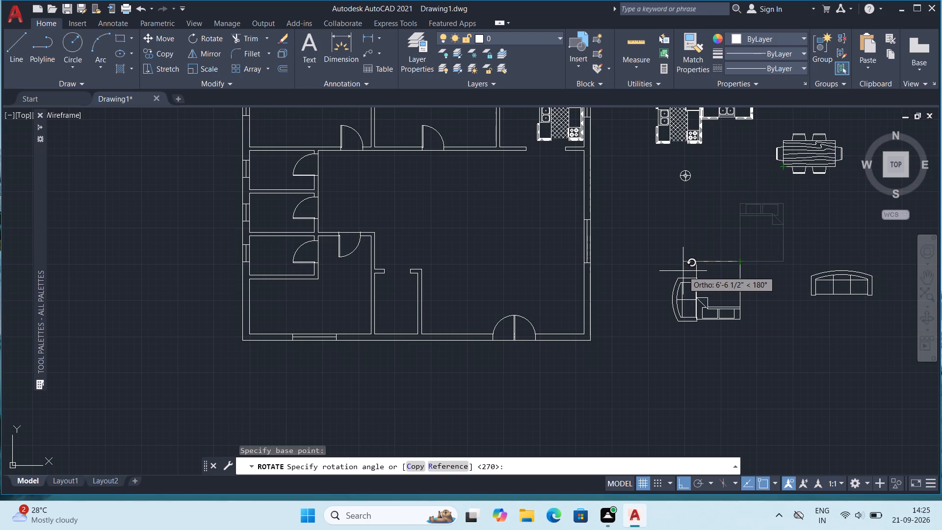
pyautogui.click(683, 271)
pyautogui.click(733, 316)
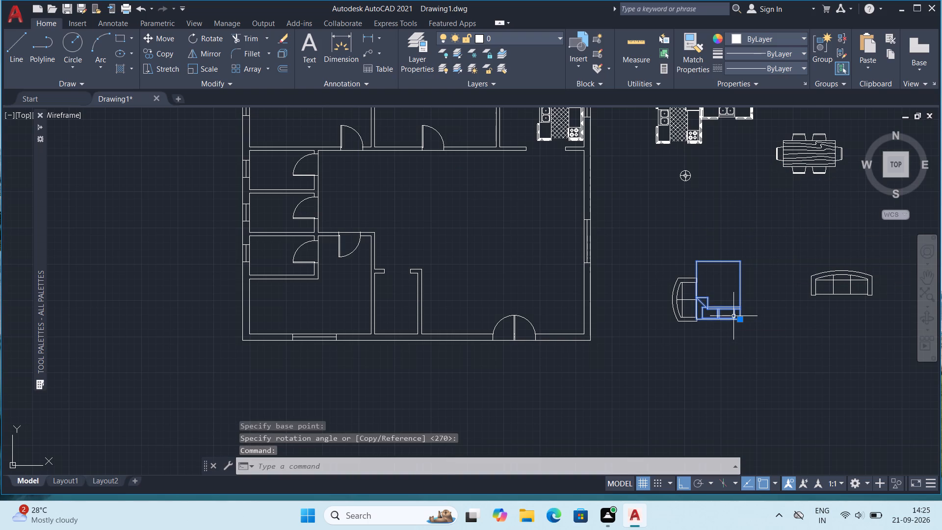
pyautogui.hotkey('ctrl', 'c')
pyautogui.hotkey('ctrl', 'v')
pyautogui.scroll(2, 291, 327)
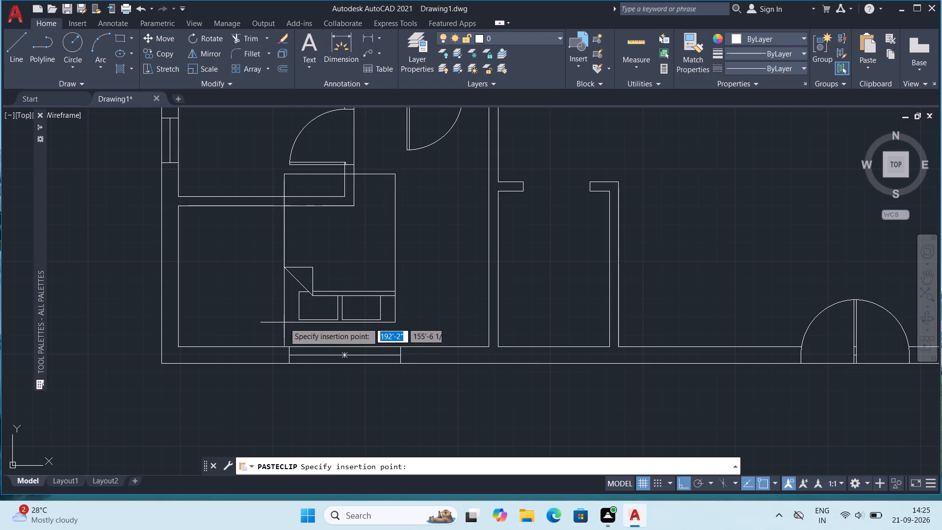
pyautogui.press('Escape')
# Rotate the queen bed outside the house 270° about its southeast corner so the pillows face west.
pyautogui.moveTo(250, 322); pyautogui.dragTo(318, 326, button='middle')
pyautogui.scroll(-2, 322, 318)
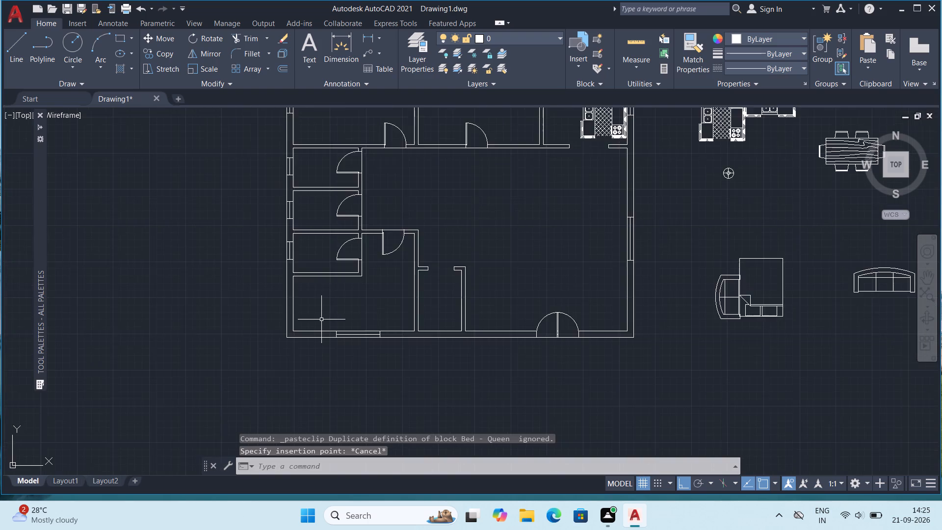
pyautogui.scroll(-2, 321, 317)
pyautogui.click(496, 313)
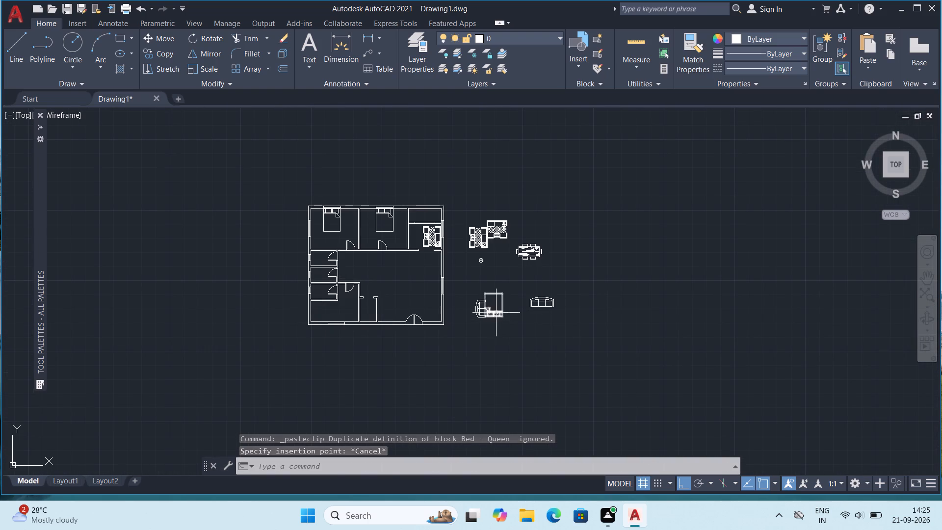
pyautogui.click(199, 36)
pyautogui.scroll(2, 490, 309)
pyautogui.scroll(1, 532, 341)
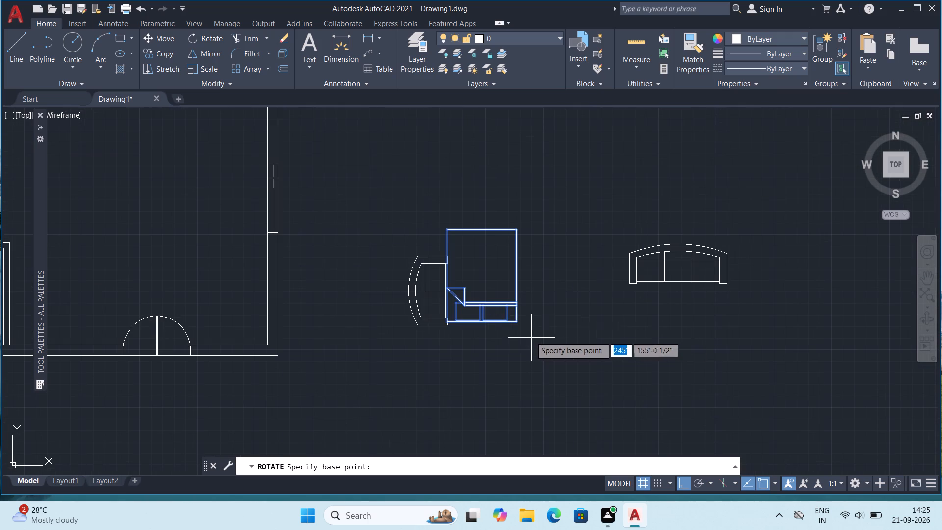
pyautogui.click(520, 318)
pyautogui.click(498, 384)
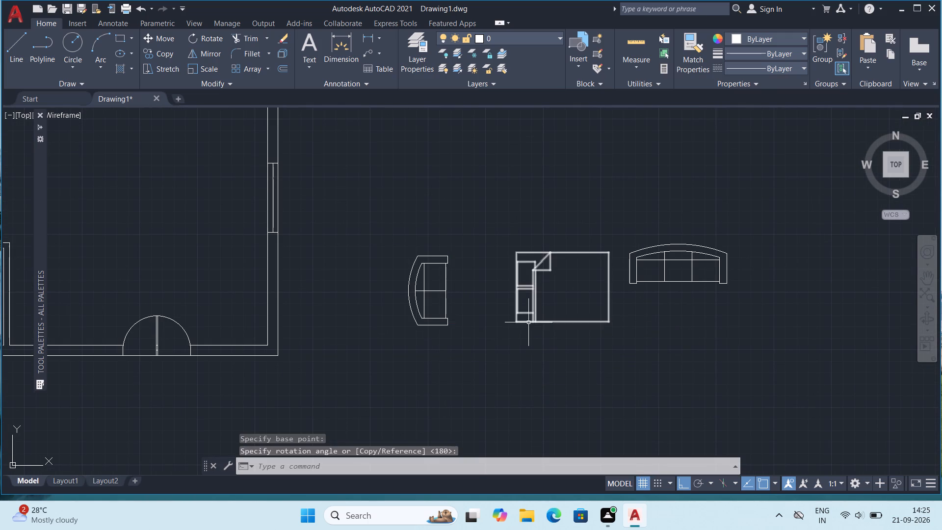
# Copy the rotated queen bed into the southwest bedroom, with its headboard against the west wall.
pyautogui.click(529, 320)
pyautogui.click(523, 289)
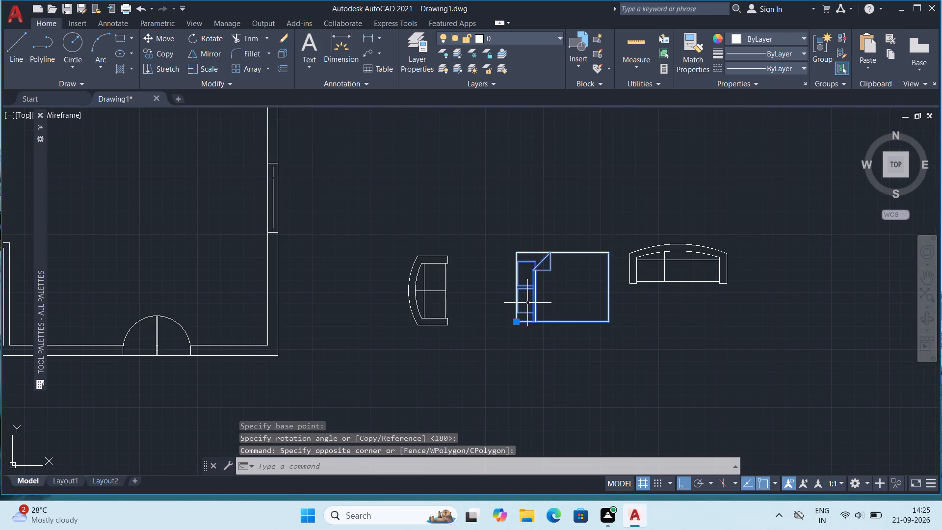
pyautogui.hotkey('ctrl', 'c')
pyautogui.hotkey('ctrl', 'v')
pyautogui.moveTo(135, 334); pyautogui.dragTo(586, 283, button='middle')
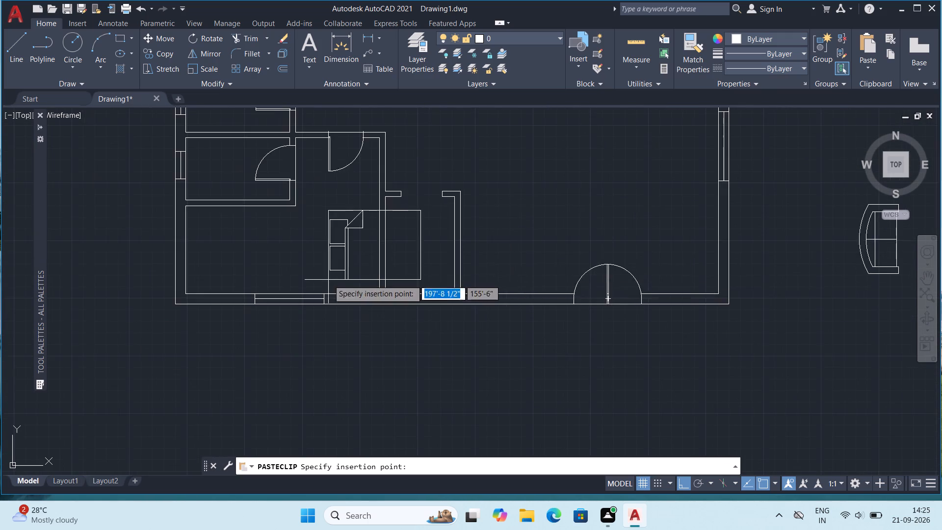
pyautogui.scroll(2, 328, 280)
pyautogui.moveTo(180, 278); pyautogui.dragTo(477, 371, button='middle')
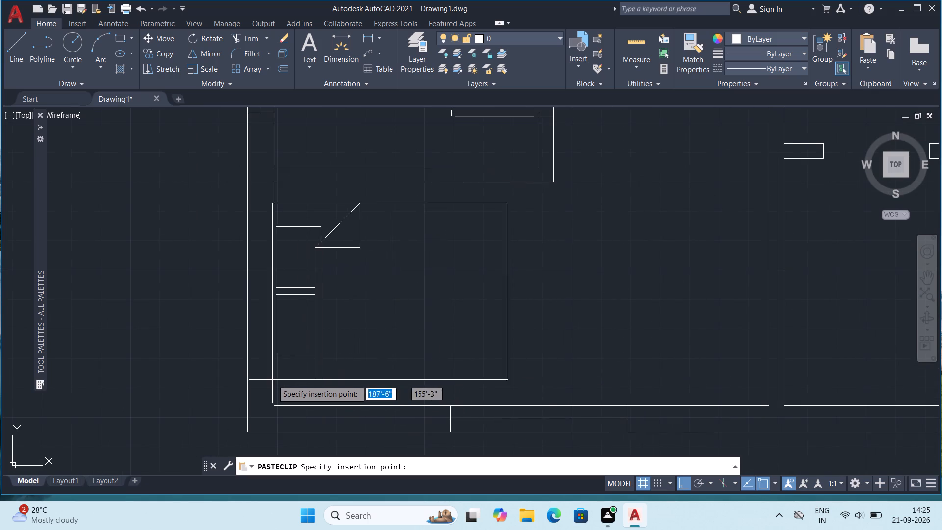
pyautogui.click(275, 377)
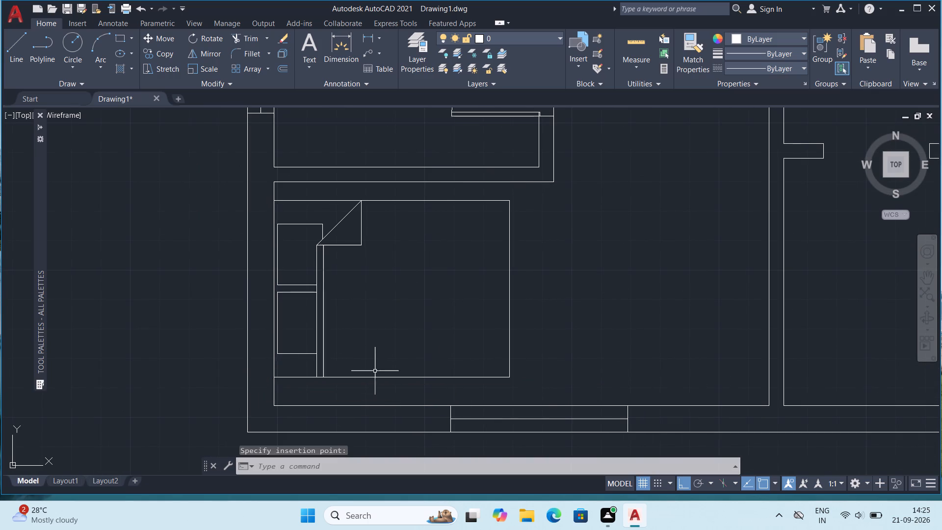
pyautogui.scroll(-2, 375, 371)
pyautogui.moveTo(528, 325); pyautogui.dragTo(387, 391, button='middle')
pyautogui.scroll(-1, 419, 336)
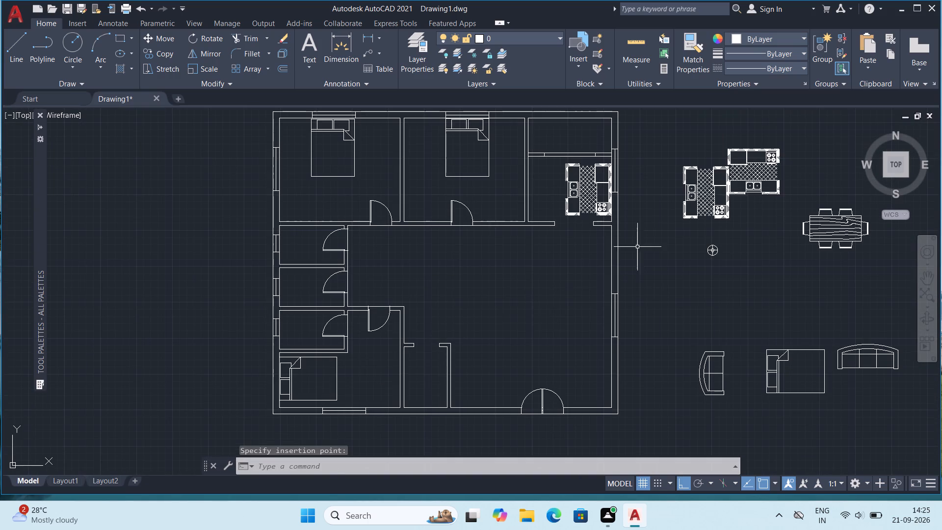
# Copy the round bedside table from outside the house to the east side of the queen bed in the middle north bedroom.
pyautogui.moveTo(634, 246); pyautogui.dragTo(629, 305, button='middle')
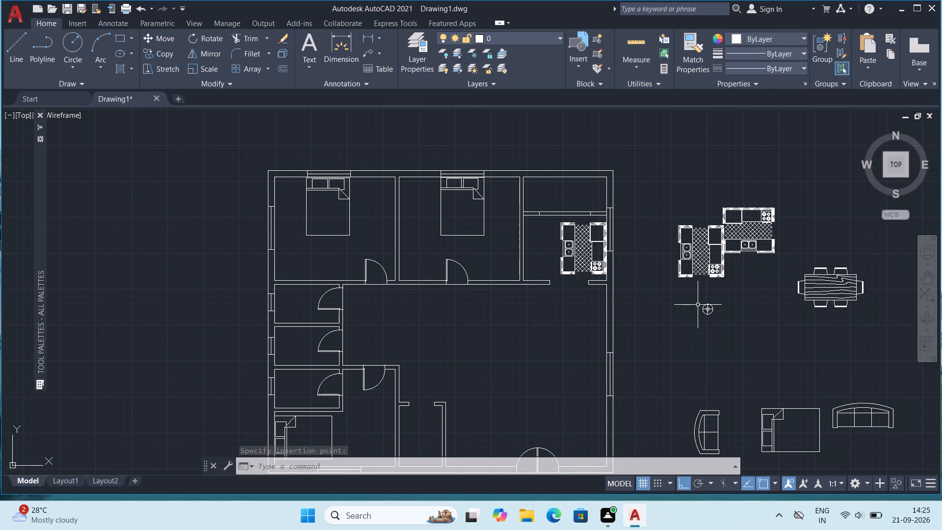
pyautogui.click(709, 310)
pyautogui.hotkey('ctrl', 'c')
pyautogui.hotkey('ctrl', 'v')
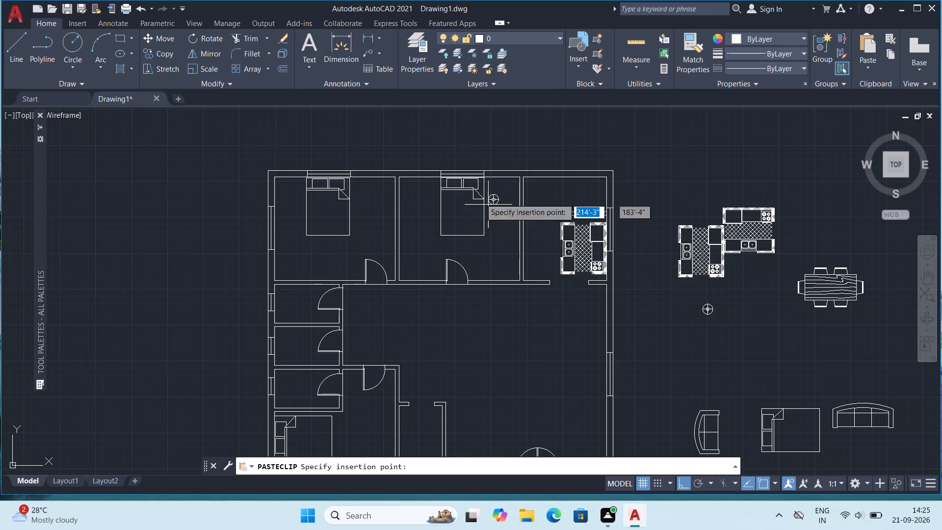
pyautogui.scroll(2, 461, 165)
pyautogui.scroll(1, 509, 210)
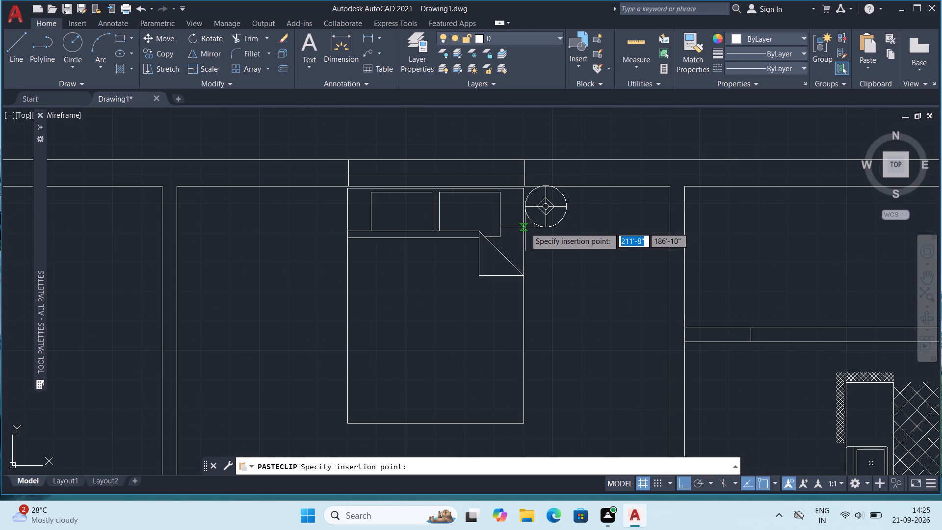
pyautogui.click(525, 227)
# Move the bedside table in the middle north bedroom about 2" south, clear of the north wall.
pyautogui.scroll(2, 562, 221)
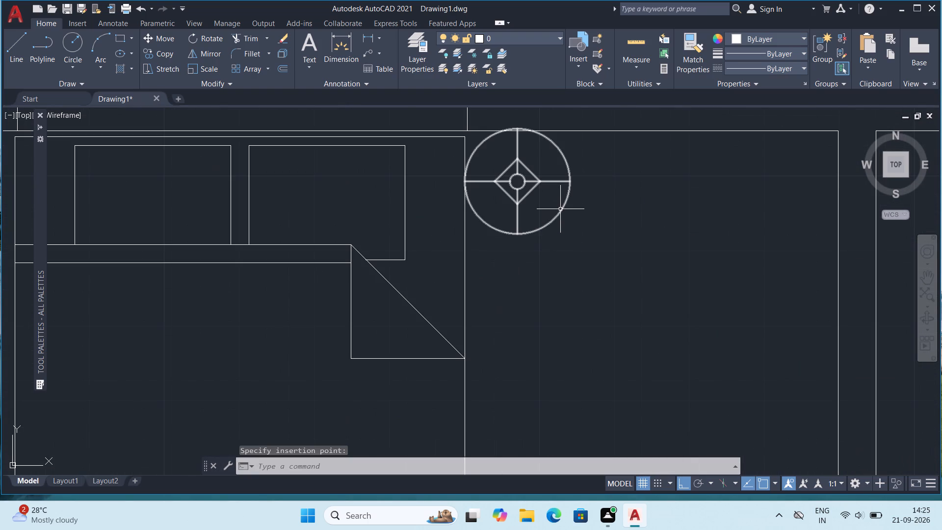
pyautogui.click(560, 208)
pyautogui.click(165, 38)
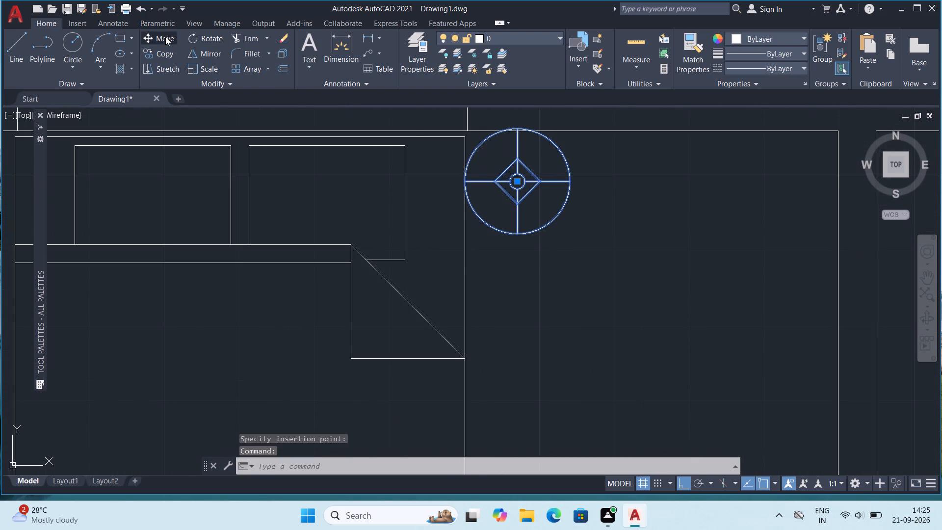
pyautogui.click(519, 233)
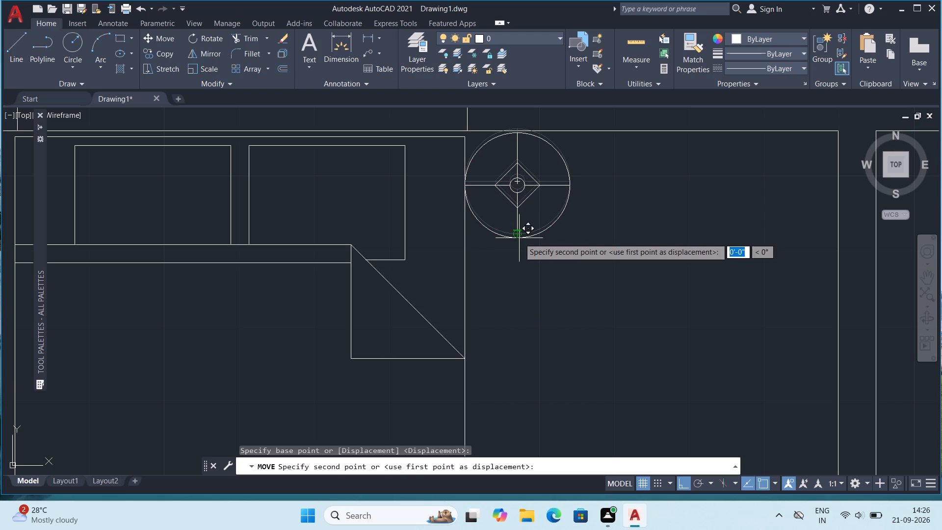
pyautogui.click(519, 238)
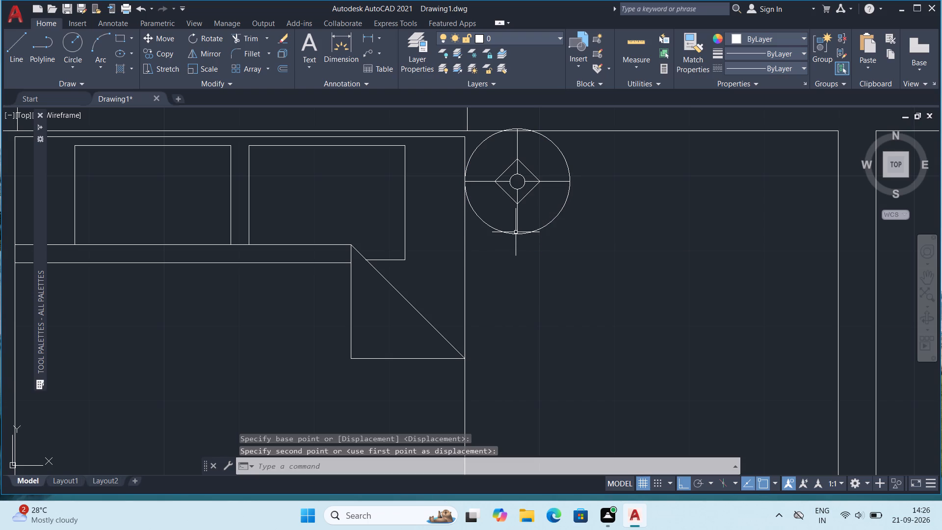
pyautogui.click(516, 233)
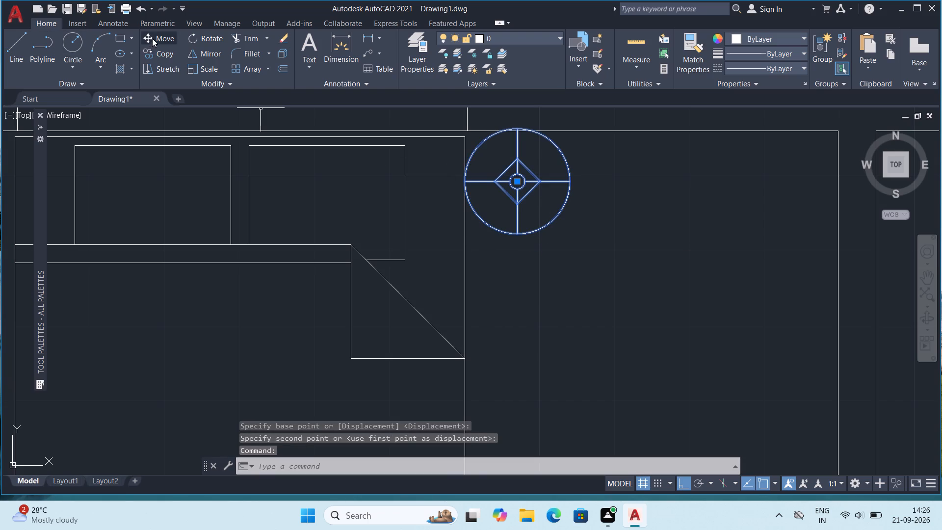
pyautogui.click(152, 37)
pyautogui.click(517, 236)
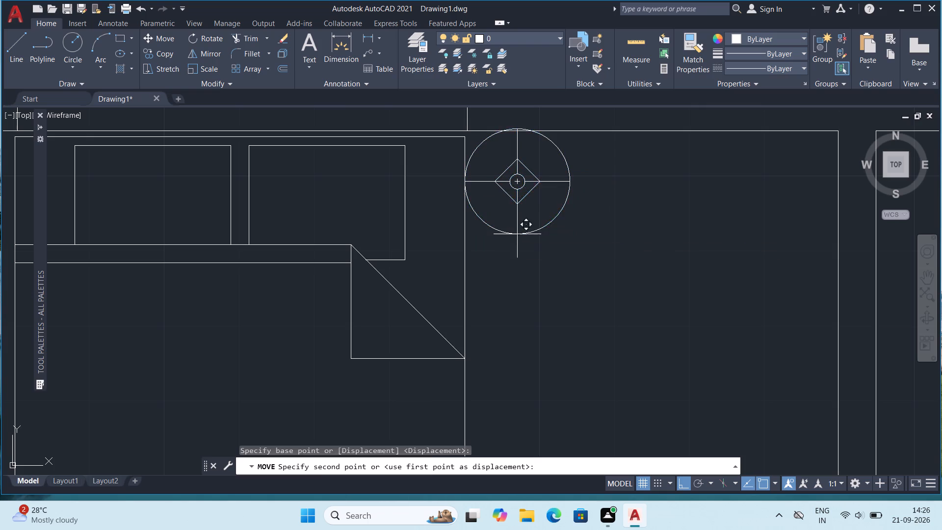
pyautogui.click(519, 239)
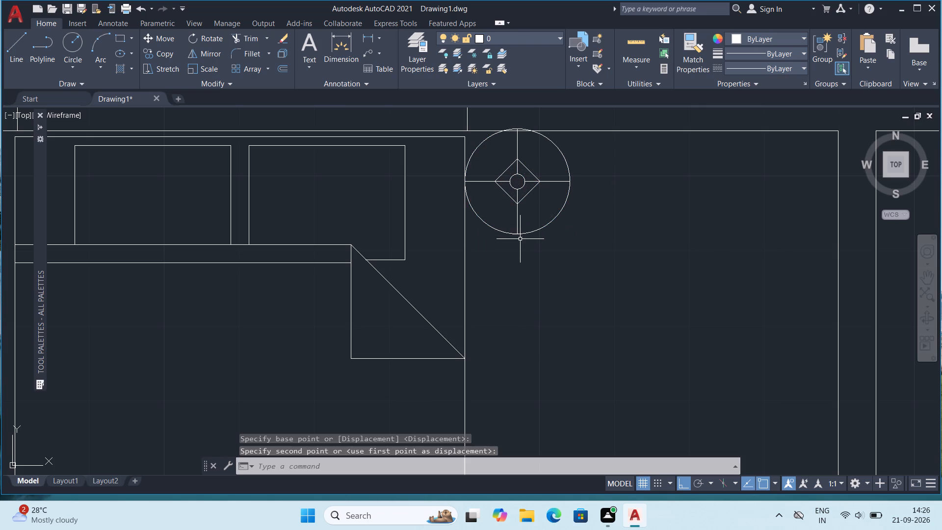
pyautogui.click(520, 235)
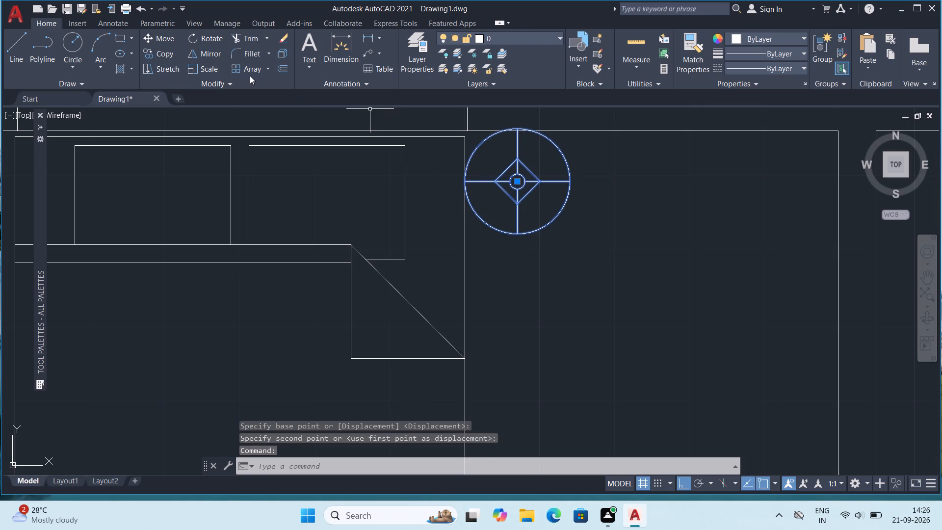
pyautogui.click(151, 39)
pyautogui.click(519, 233)
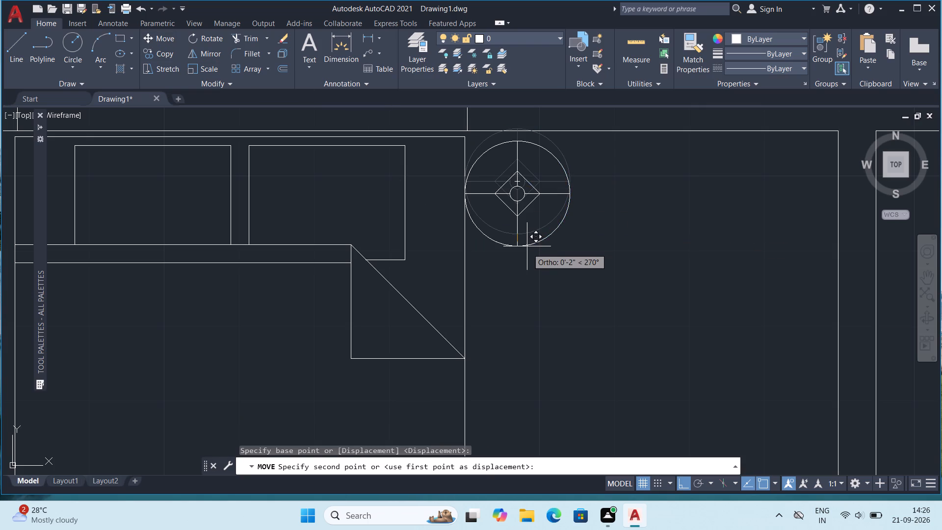
pyautogui.click(527, 245)
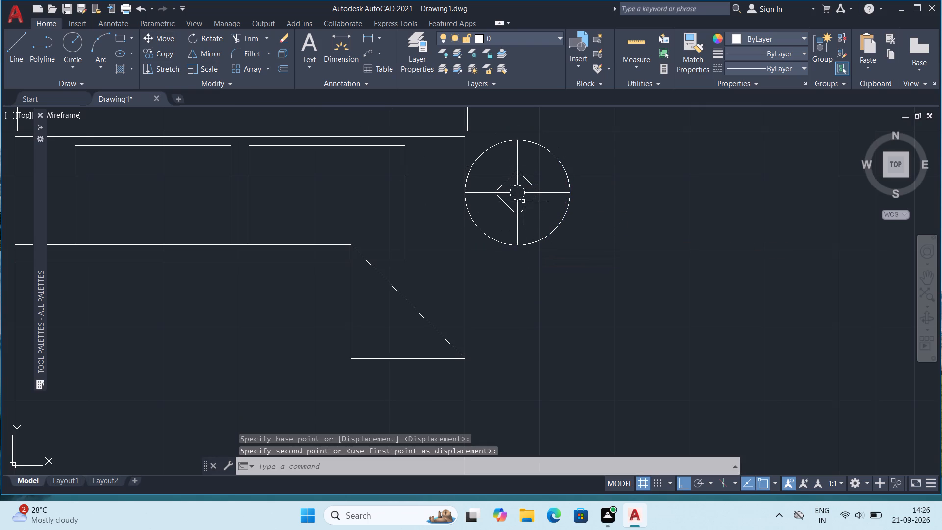
# Place a second round bedside table on the west side of the middle north bedroom's bed.
pyautogui.hotkey('ctrl', 'v')
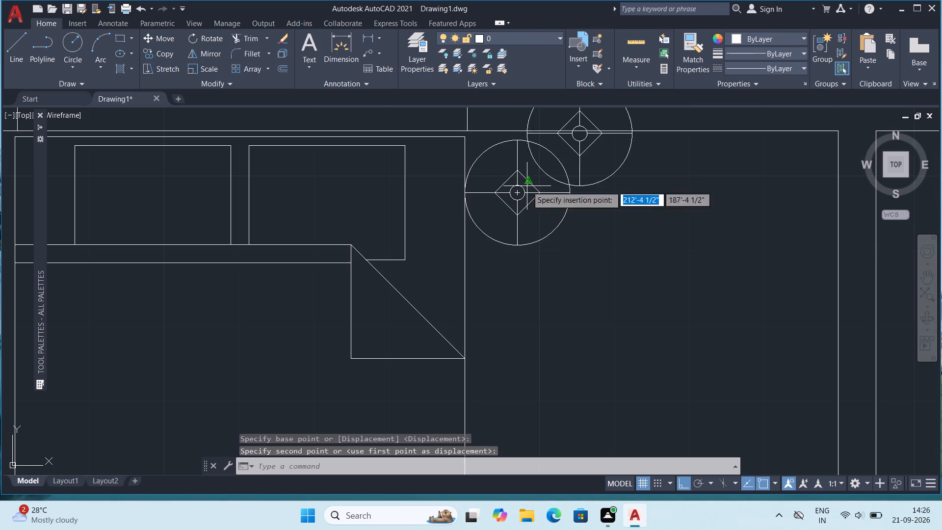
pyautogui.moveTo(254, 284); pyautogui.dragTo(720, 319, button='middle')
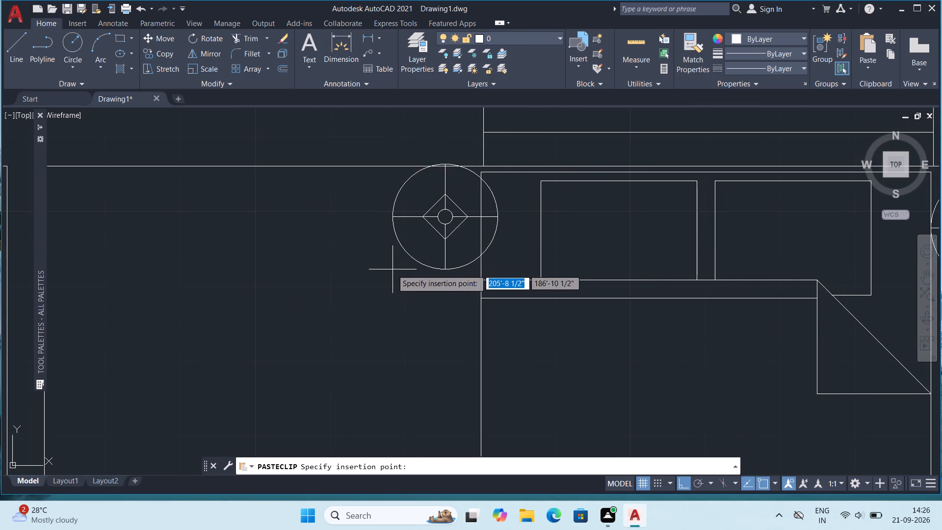
pyautogui.click(371, 274)
# Place a round bedside table against the east side of the bed in the northwest bedroom, near the headboard.
pyautogui.scroll(-2, 472, 279)
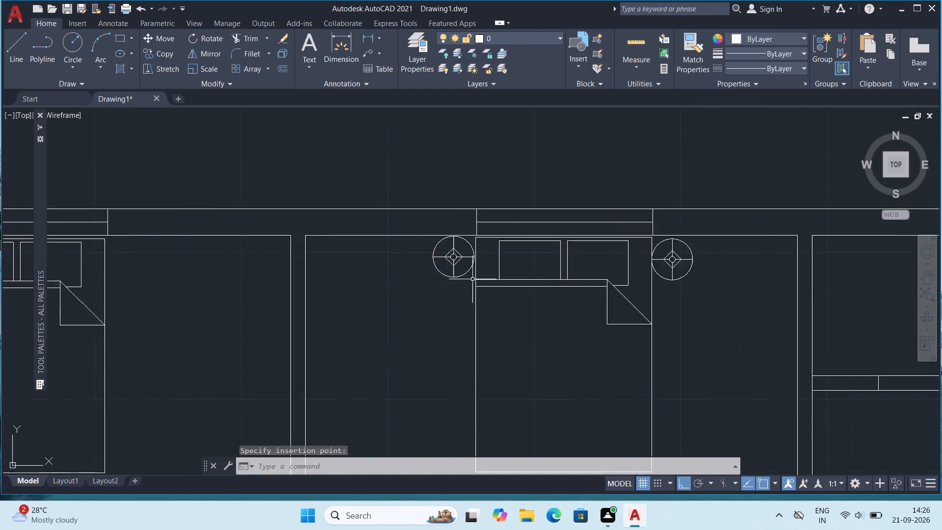
pyautogui.scroll(-1, 472, 279)
pyautogui.moveTo(577, 368); pyautogui.dragTo(866, 293, button='middle')
pyautogui.hotkey('ctrl', 'v')
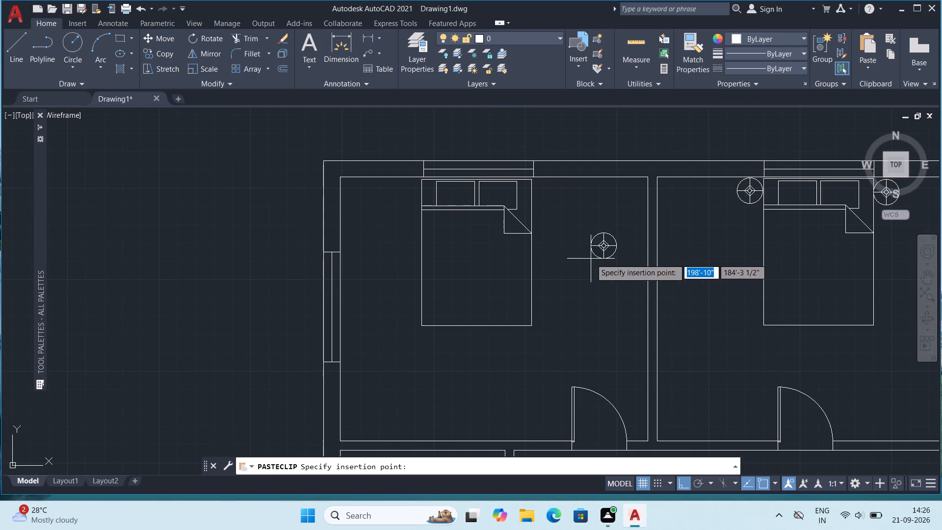
pyautogui.scroll(3, 544, 201)
pyautogui.moveTo(556, 225); pyautogui.dragTo(553, 263, button='middle')
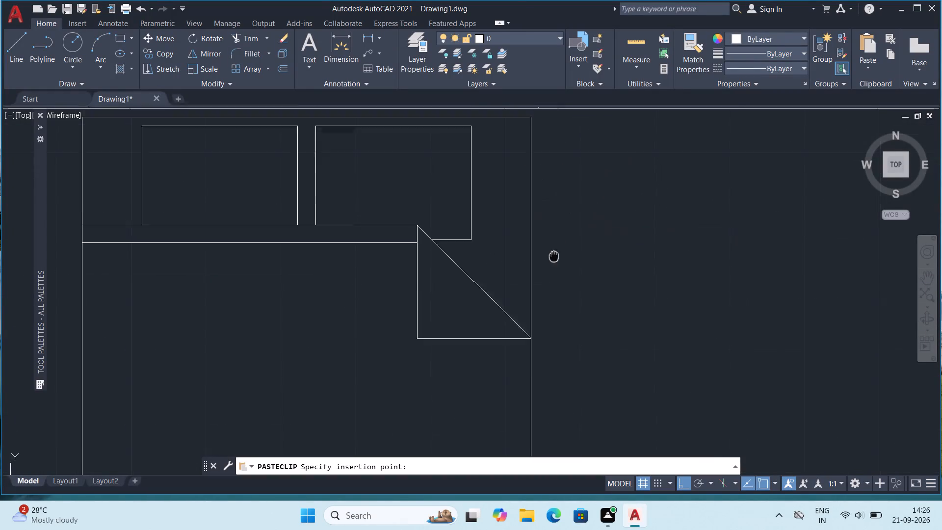
pyautogui.moveTo(553, 263); pyautogui.dragTo(554, 322, button='middle')
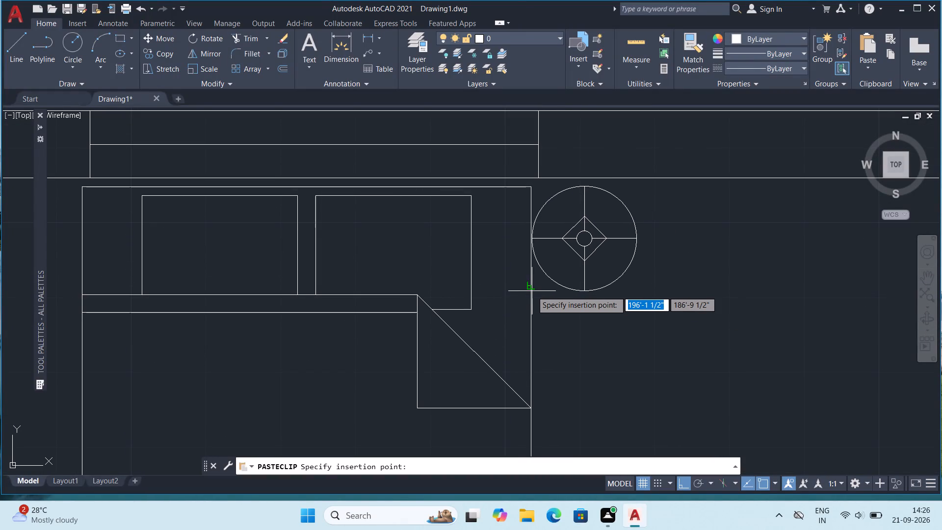
pyautogui.click(532, 290)
# Place another round bedside table on the west side of the northwest bedroom's bed, just below the north wall.
pyautogui.scroll(-2, 573, 273)
pyautogui.moveTo(392, 247); pyautogui.dragTo(646, 260, button='middle')
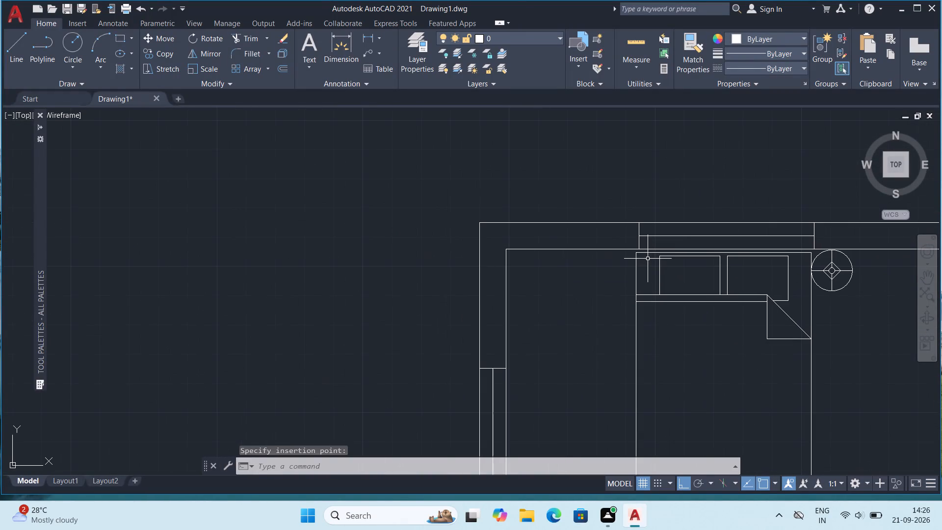
pyautogui.hotkey('ctrl', 'v')
pyautogui.scroll(3, 512, 264)
pyautogui.moveTo(620, 276); pyautogui.dragTo(433, 428, button='middle')
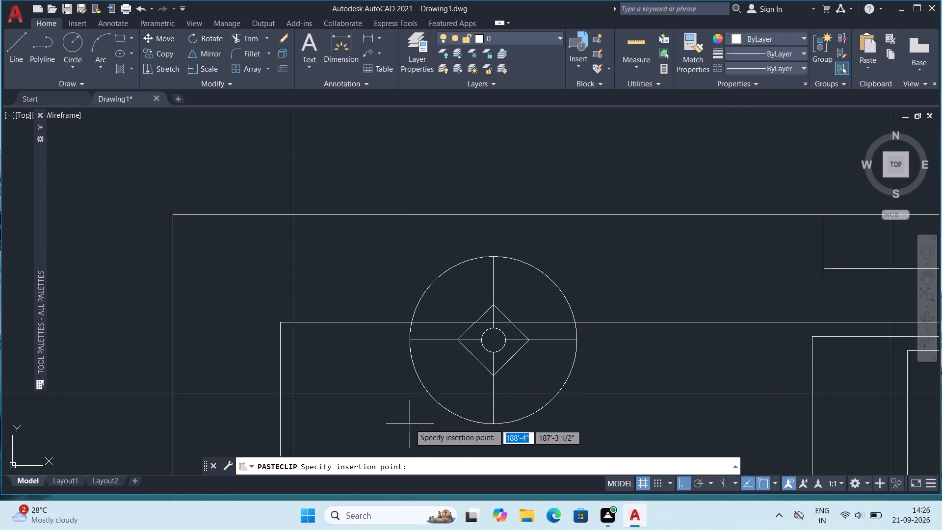
pyautogui.scroll(-2, 425, 417)
pyautogui.moveTo(548, 438); pyautogui.dragTo(509, 316, button='middle')
pyautogui.scroll(2, 519, 314)
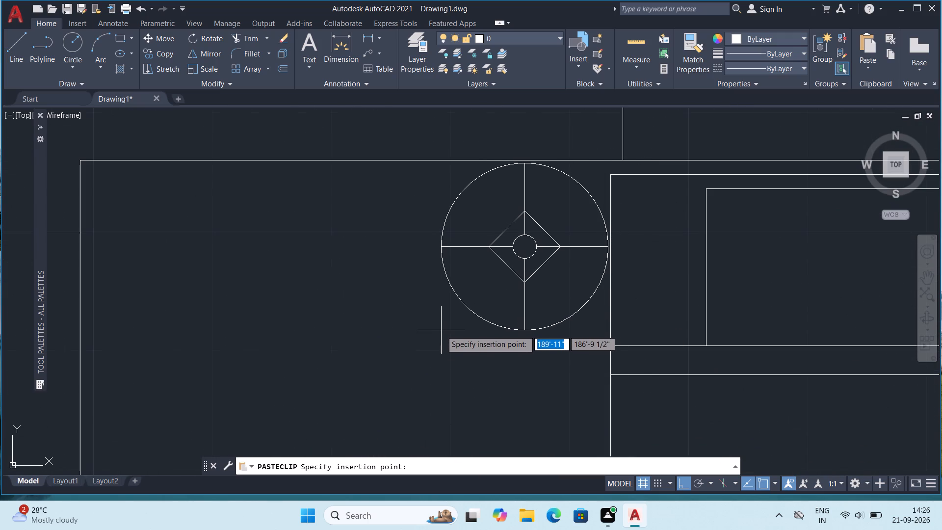
pyautogui.click(441, 330)
# Copy the 36 x 72 in. dining set from outside the house into the northern part of the central hall.
pyautogui.scroll(-3, 472, 330)
pyautogui.moveTo(697, 391); pyautogui.dragTo(600, 216, button='middle')
pyautogui.scroll(-3, 585, 213)
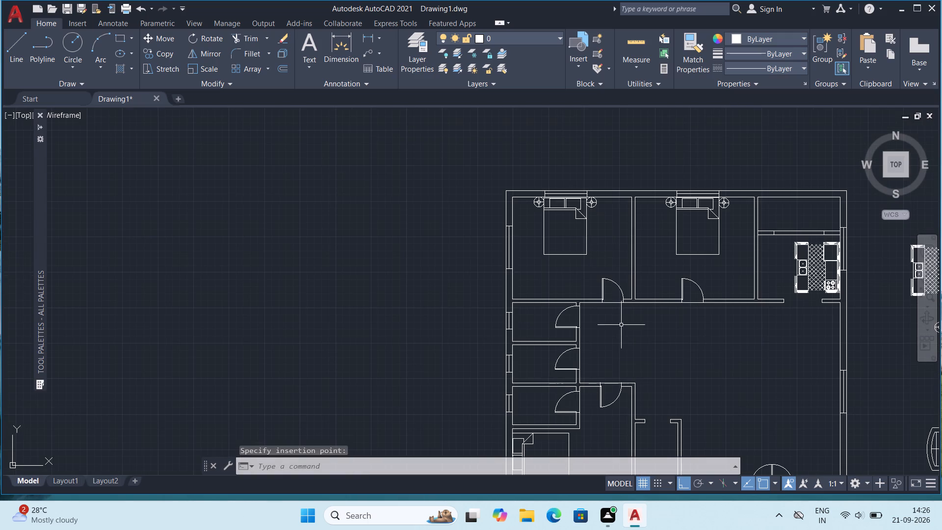
pyautogui.moveTo(609, 253); pyautogui.dragTo(583, 138, button='middle')
pyautogui.moveTo(669, 278); pyautogui.dragTo(486, 405, button='middle')
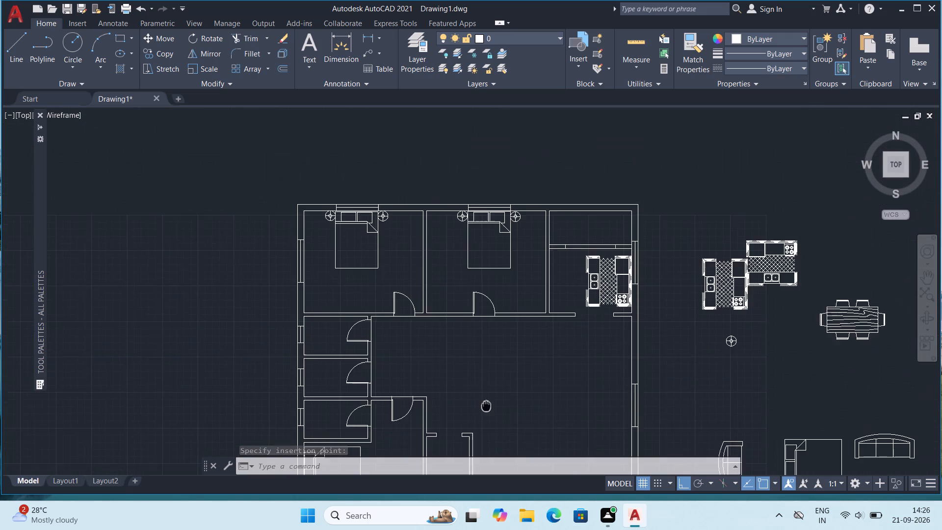
pyautogui.moveTo(486, 405); pyautogui.dragTo(476, 345, button='middle')
pyautogui.moveTo(767, 313); pyautogui.dragTo(743, 307, button='middle')
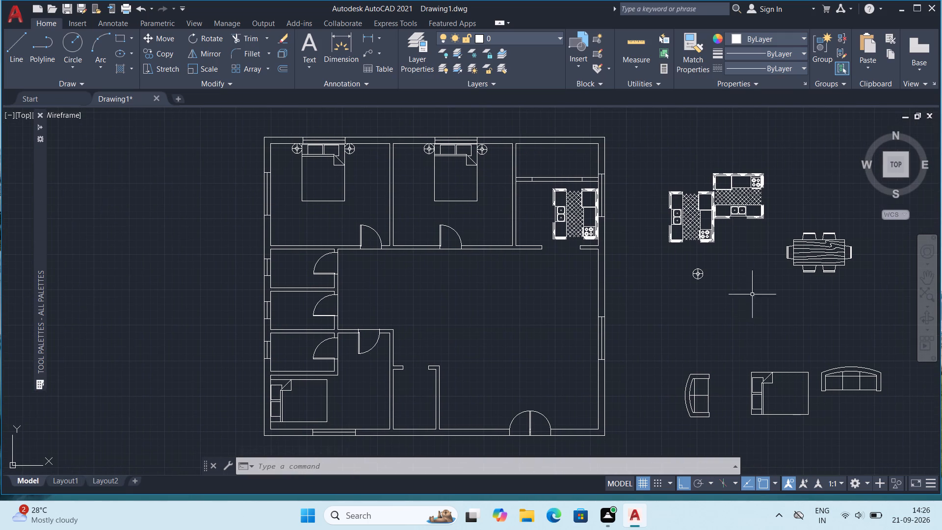
pyautogui.click(832, 255)
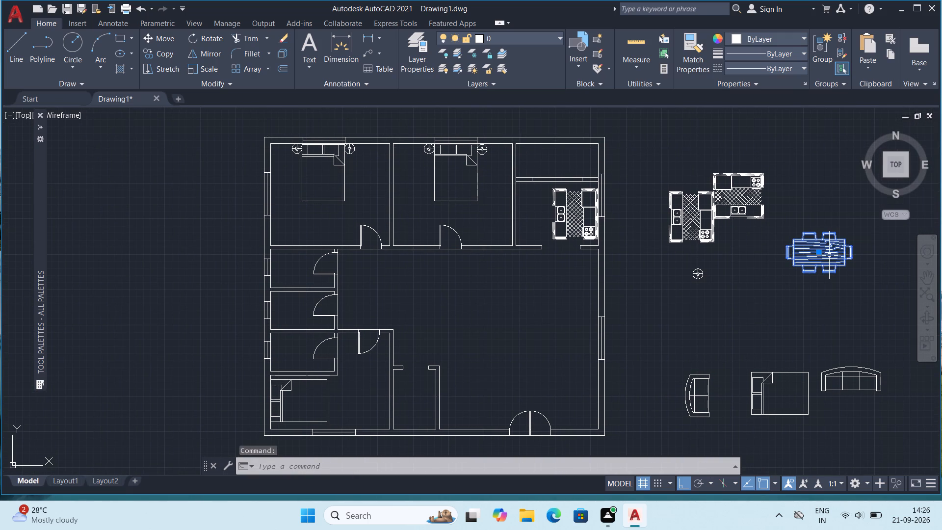
pyautogui.hotkey('ctrl', 'c')
pyautogui.hotkey('ctrl', 'v')
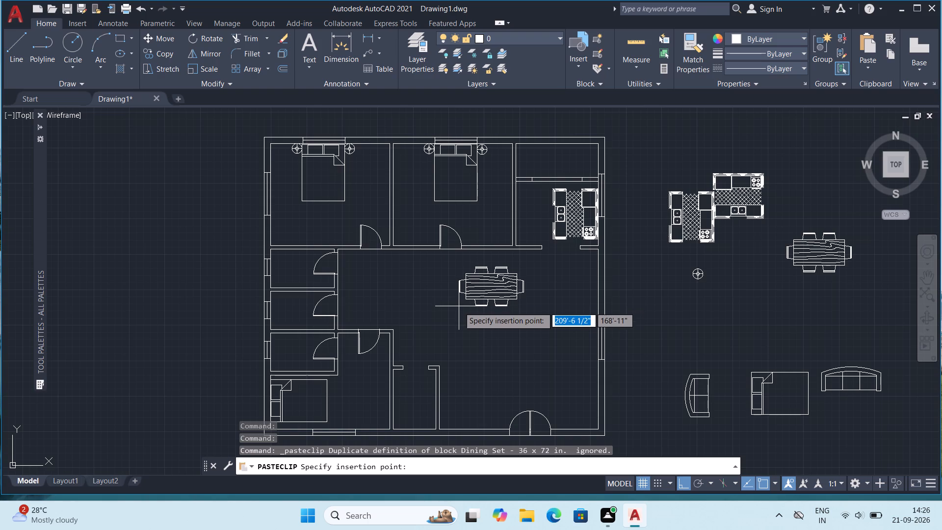
pyautogui.click(461, 311)
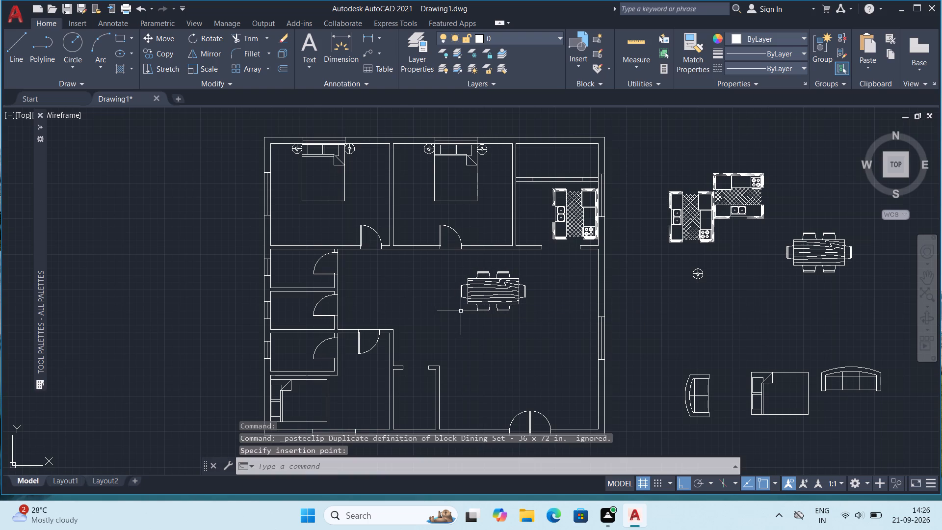
# Rotate the two-seat sofa outside the house 180° so its curved back faces east.
pyautogui.moveTo(528, 362); pyautogui.dragTo(505, 327, button='middle')
pyautogui.click(668, 370)
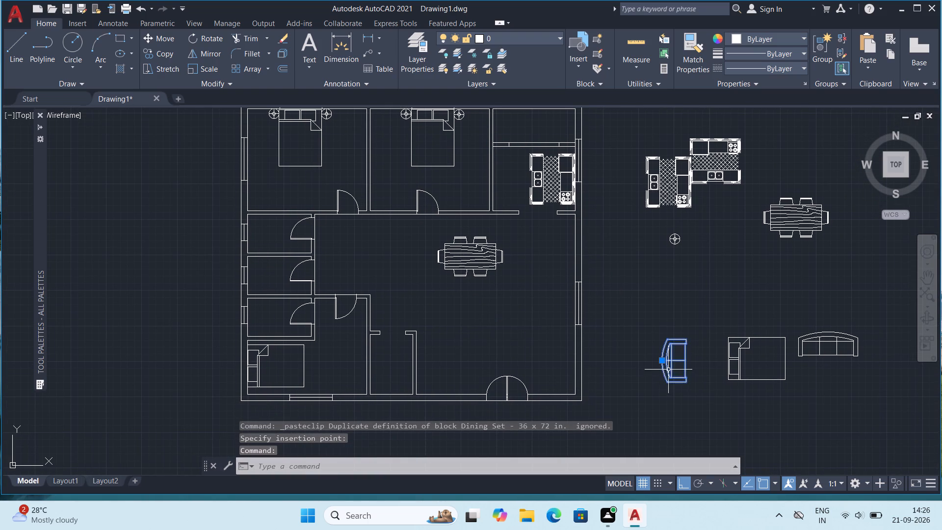
pyautogui.click(200, 34)
pyautogui.click(665, 368)
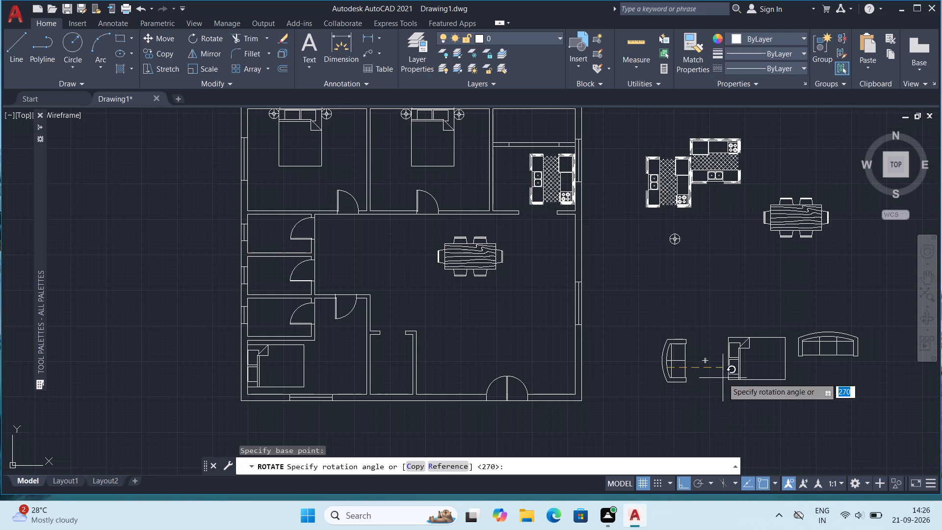
pyautogui.click(590, 337)
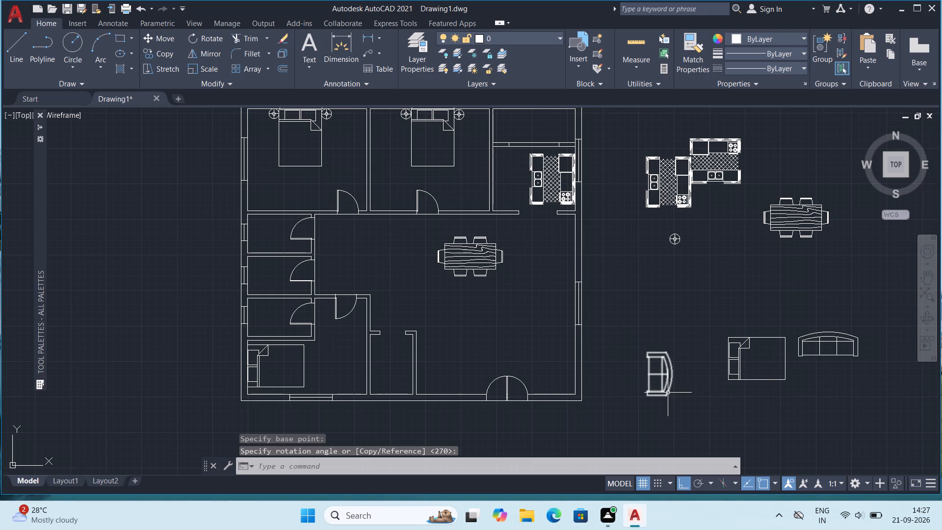
# Copy the rotated two-seat sofa into the southeast corner of the hall, with its back against the east wall.
pyautogui.click(667, 388)
pyautogui.hotkey('ctrl', 'c')
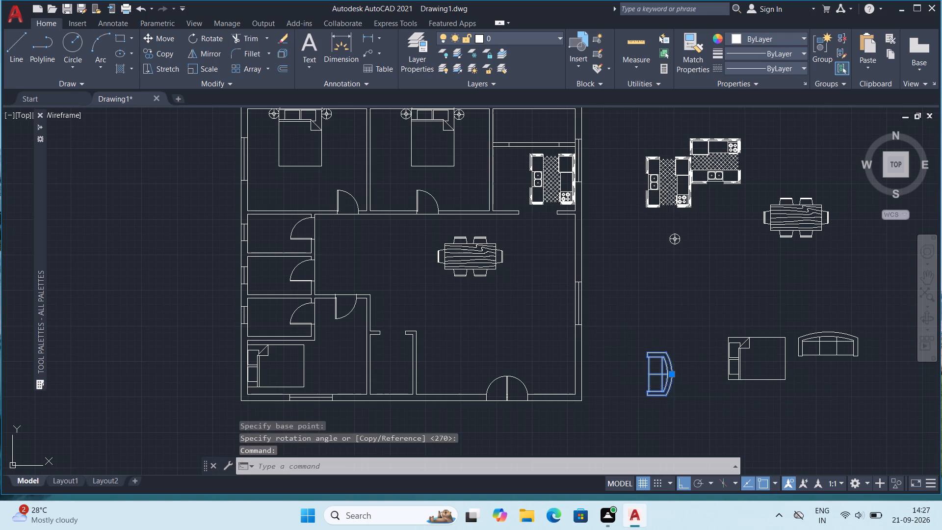
pyautogui.hotkey('ctrl', 'v')
pyautogui.scroll(2, 552, 400)
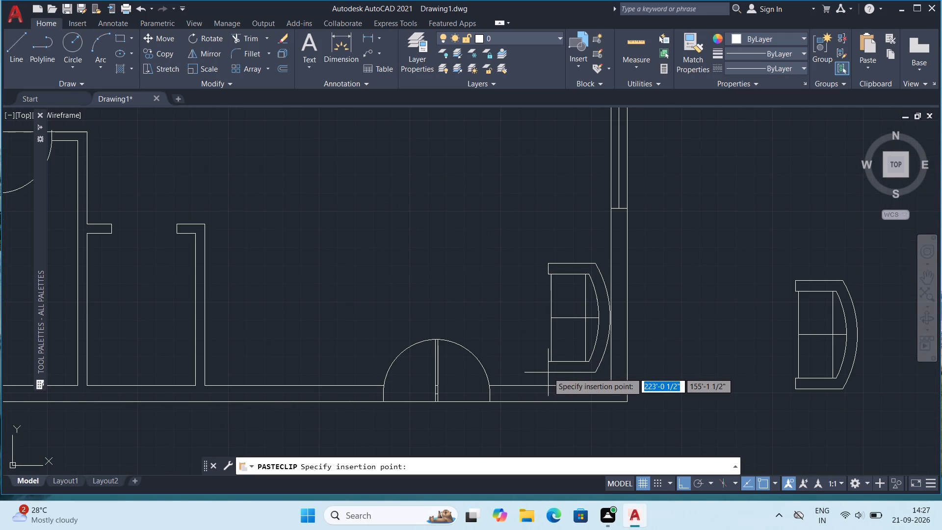
pyautogui.click(548, 373)
pyautogui.scroll(-1, 681, 318)
pyautogui.moveTo(781, 309); pyautogui.dragTo(591, 353, button='middle')
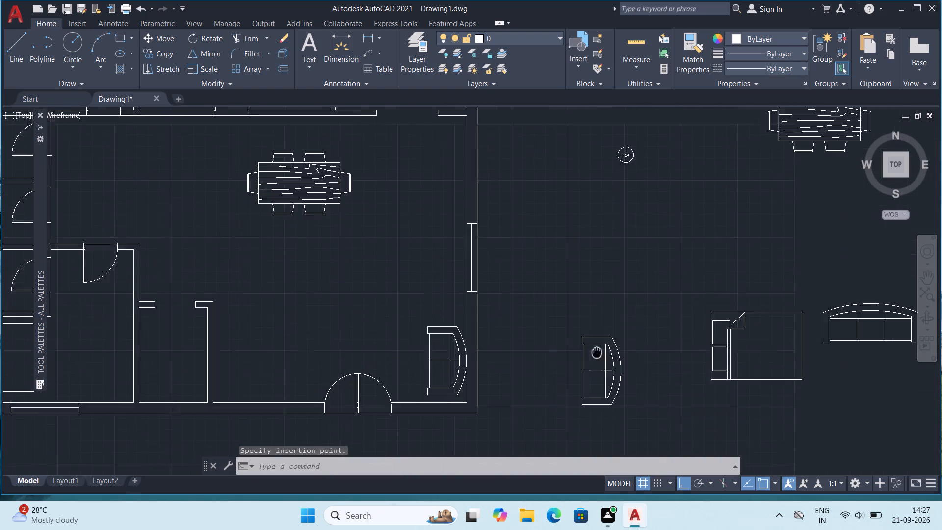
# Rotate the three-seat sofa outside the house 90° clockwise so its curved back faces east.
pyautogui.moveTo(591, 353); pyautogui.dragTo(511, 340, button='middle')
pyautogui.click(751, 298)
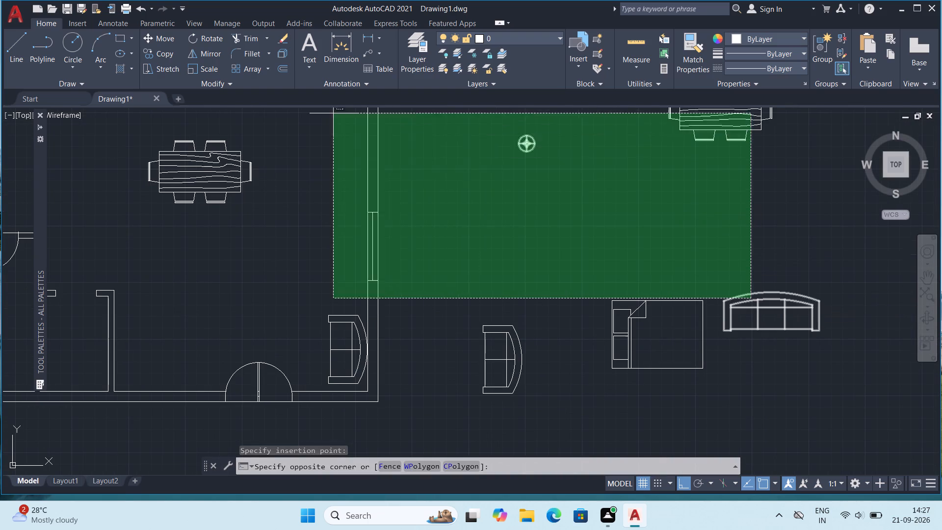
pyautogui.click(779, 316)
pyautogui.click(770, 295)
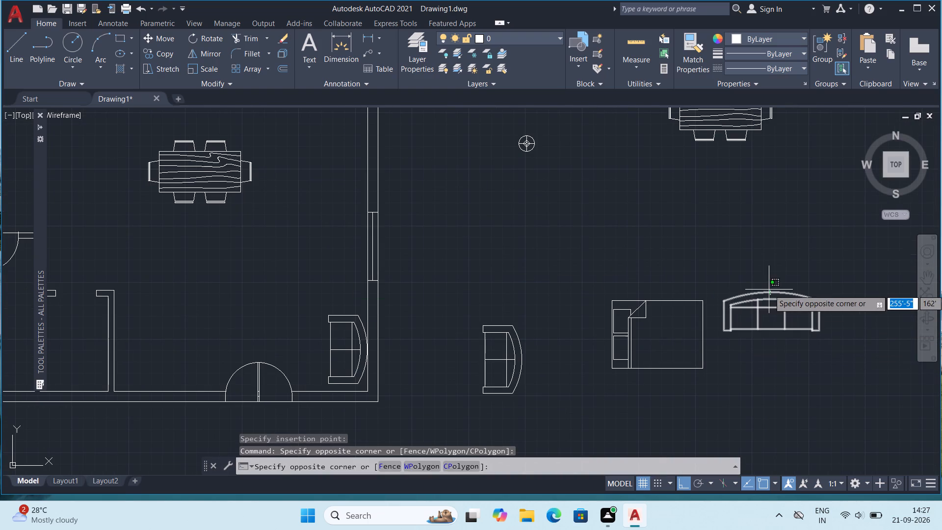
pyautogui.click(769, 290)
pyautogui.click(207, 34)
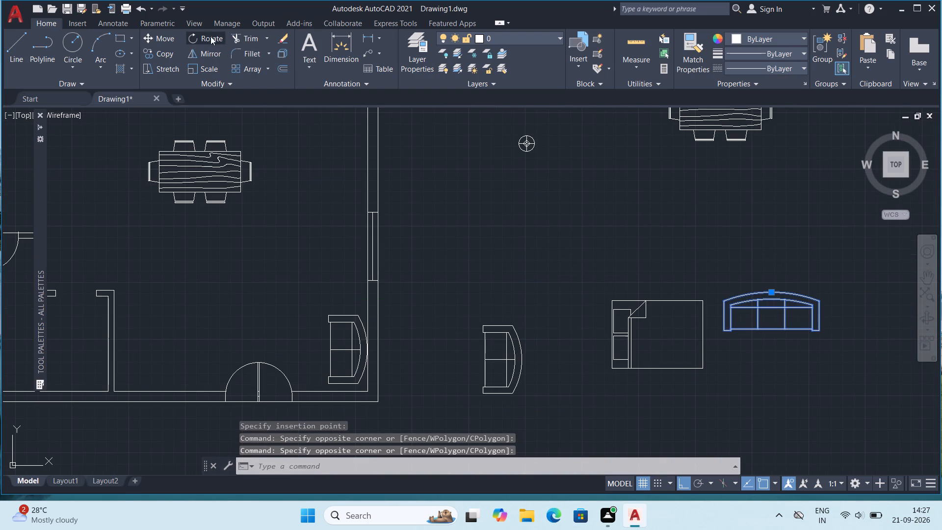
pyautogui.click(820, 299)
pyautogui.click(811, 347)
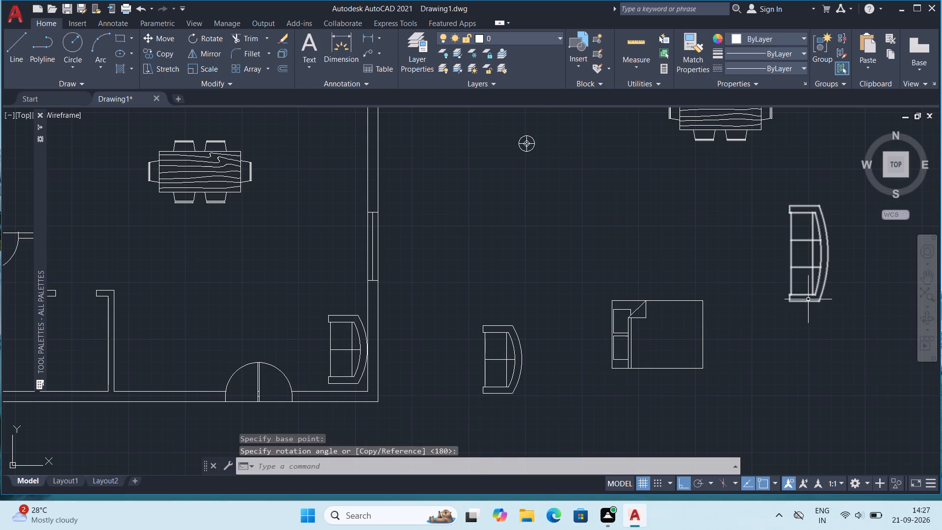
# Copy the rotated three-seat sofa into the hall against the east wall, directly north of the two-seat sofa.
pyautogui.click(808, 299)
pyautogui.click(796, 281)
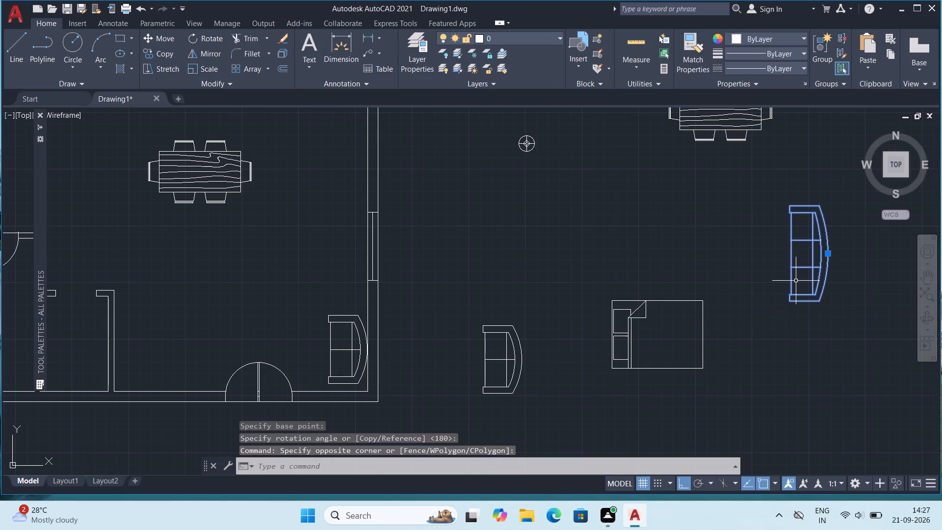
pyautogui.hotkey('ctrl', 'c')
pyautogui.hotkey('ctrl', 'v')
pyautogui.moveTo(310, 270); pyautogui.dragTo(469, 295, button='middle')
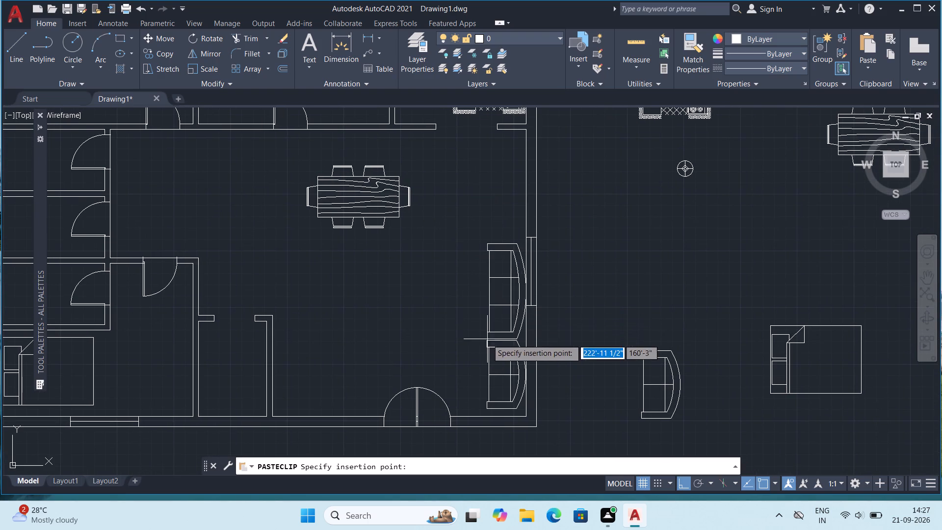
pyautogui.scroll(2, 493, 335)
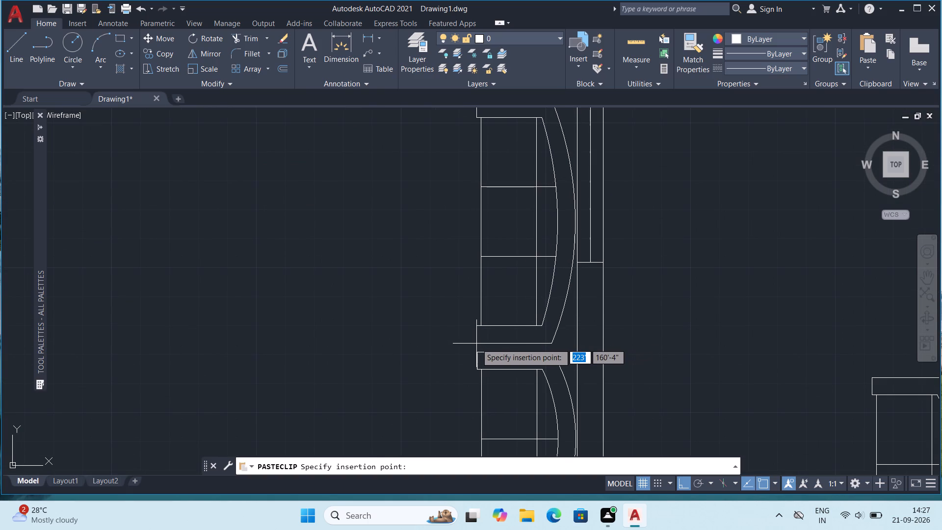
pyautogui.click(476, 343)
# Delete all the spare furniture blocks lying outside the house, east of the floor plan.
pyautogui.scroll(-2, 527, 301)
pyautogui.moveTo(188, 265); pyautogui.dragTo(204, 192, button='middle')
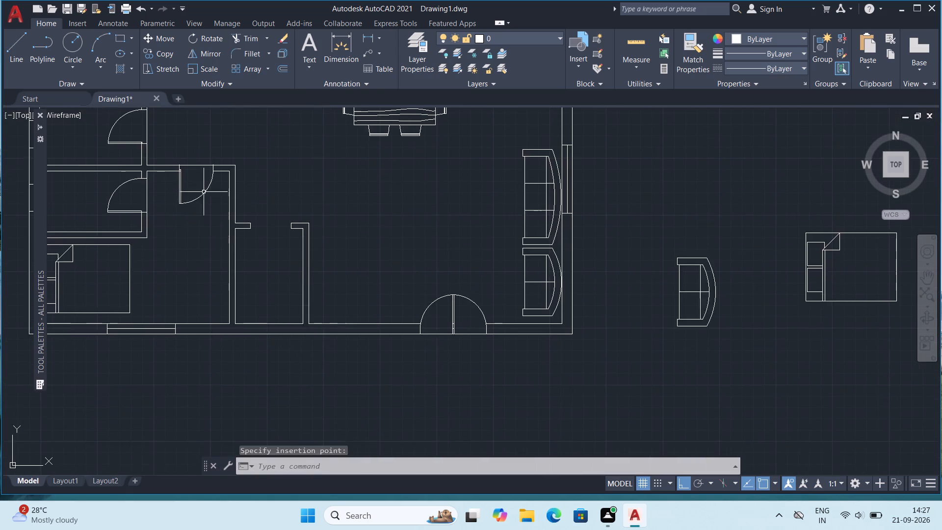
pyautogui.scroll(-1, 248, 307)
pyautogui.moveTo(598, 284); pyautogui.dragTo(591, 360, button='middle')
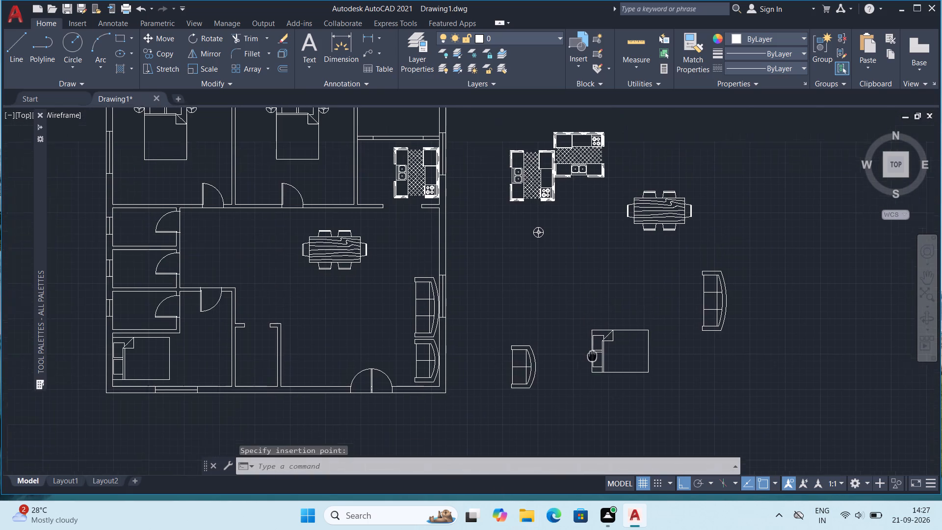
pyautogui.moveTo(591, 360); pyautogui.dragTo(588, 371, button='middle')
pyautogui.scroll(-1, 582, 347)
pyautogui.moveTo(608, 335); pyautogui.dragTo(600, 318, button='middle')
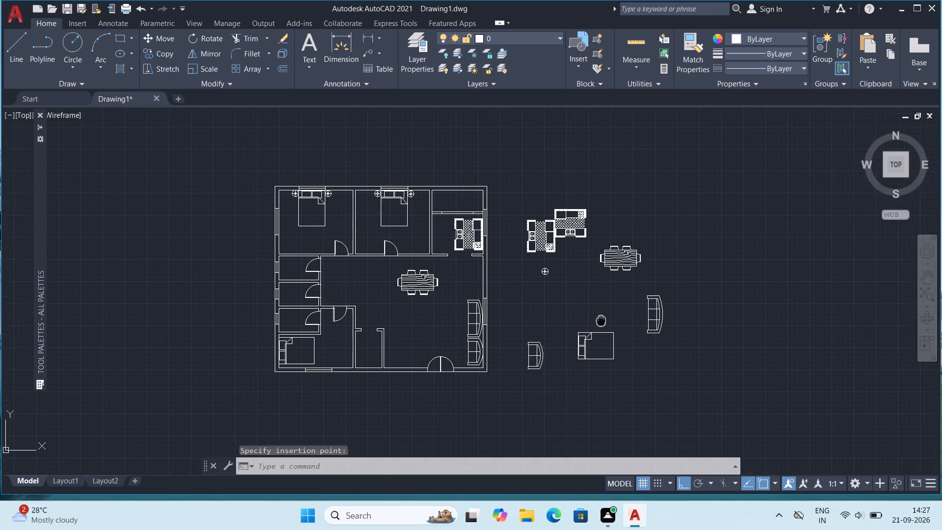
pyautogui.moveTo(600, 318); pyautogui.dragTo(588, 293, button='middle')
pyautogui.scroll(1, 562, 227)
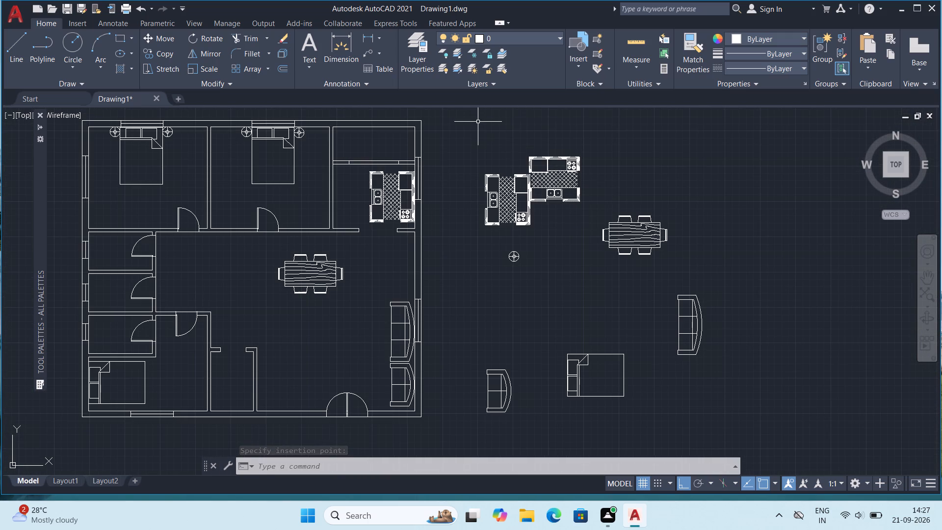
pyautogui.click(442, 144)
pyautogui.click(785, 445)
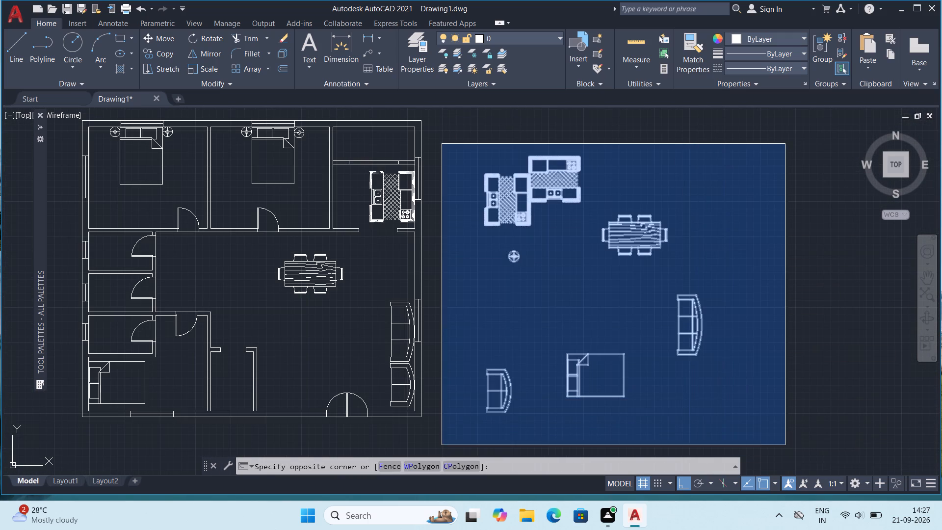
pyautogui.press('Delete')
# Look over the whole furnished floor plan.
pyautogui.moveTo(538, 407); pyautogui.dragTo(662, 395, button='middle')
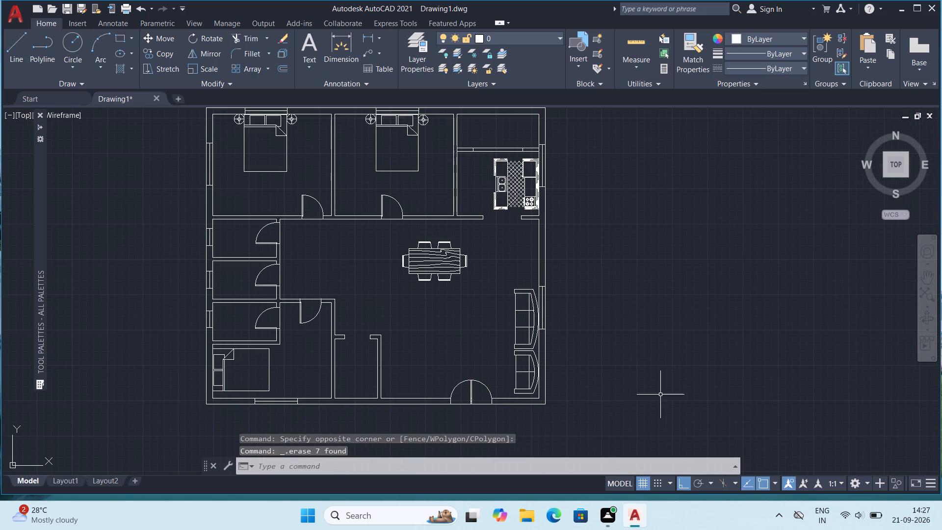
pyautogui.scroll(-1, 411, 305)
pyautogui.moveTo(356, 291); pyautogui.dragTo(362, 300, button='middle')
pyautogui.scroll(1, 305, 298)
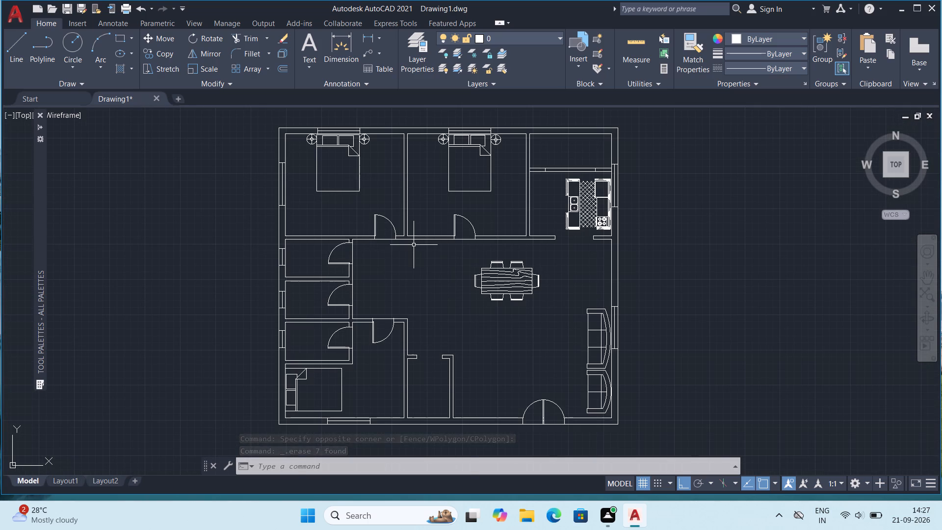
pyautogui.scroll(1, 414, 245)
pyautogui.scroll(-1, 414, 245)
pyautogui.moveTo(436, 233); pyautogui.dragTo(419, 254, button='middle')
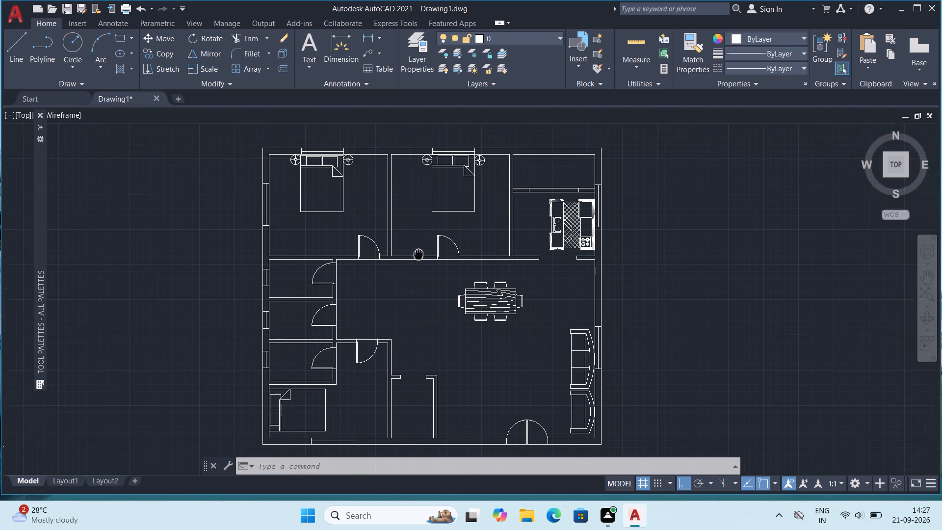
pyautogui.moveTo(419, 254); pyautogui.dragTo(371, 265, button='middle')
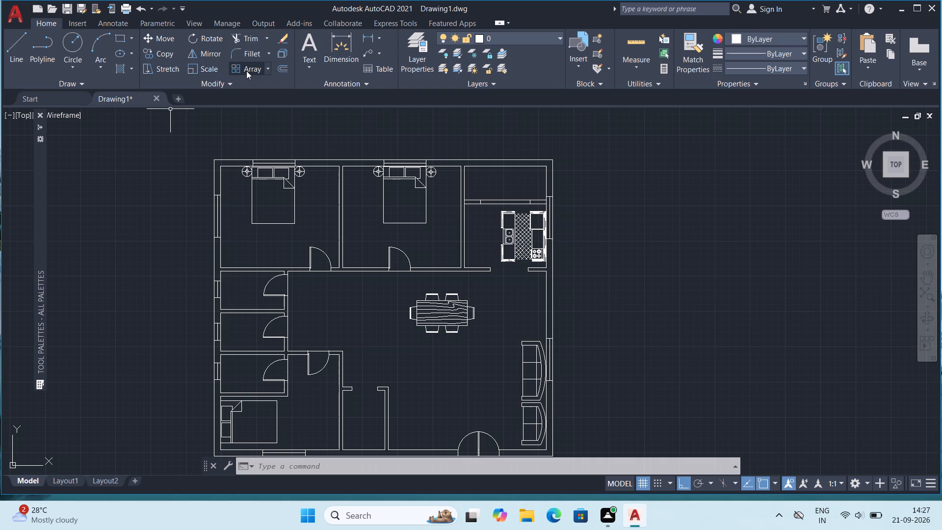
pyautogui.moveTo(374, 270); pyautogui.dragTo(372, 232, button='middle')
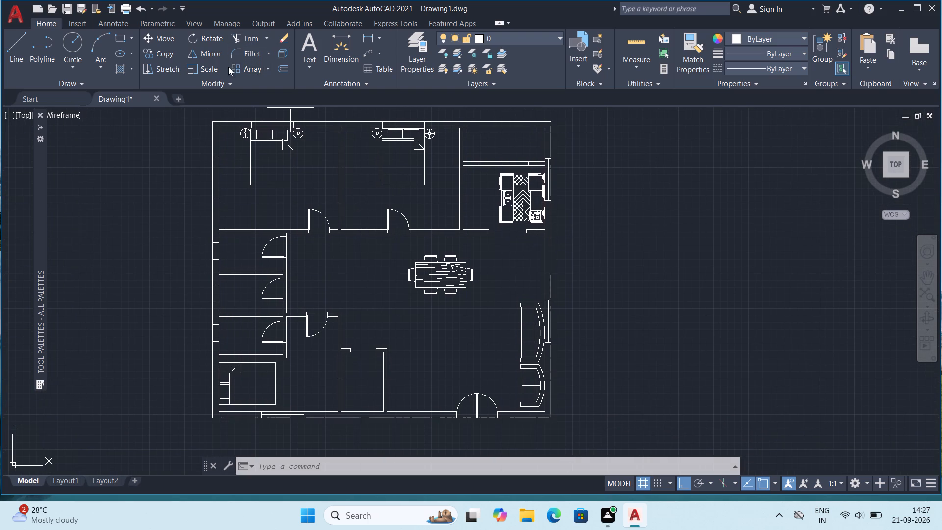
# Hatch the outer wall at the house's northwest corner, between the two windows, with the ANSI32 pattern.
pyautogui.click(124, 67)
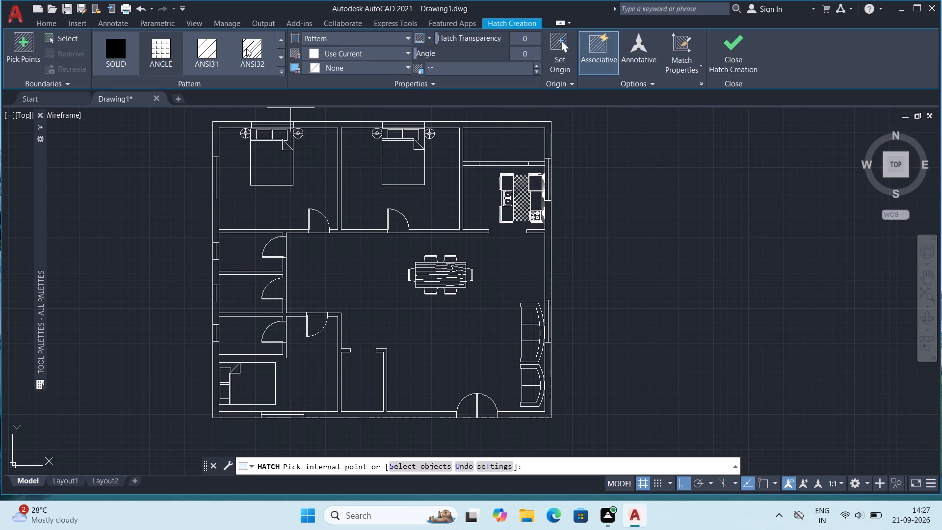
pyautogui.click(247, 48)
pyautogui.scroll(2, 238, 145)
pyautogui.moveTo(222, 143); pyautogui.dragTo(225, 233, button='middle')
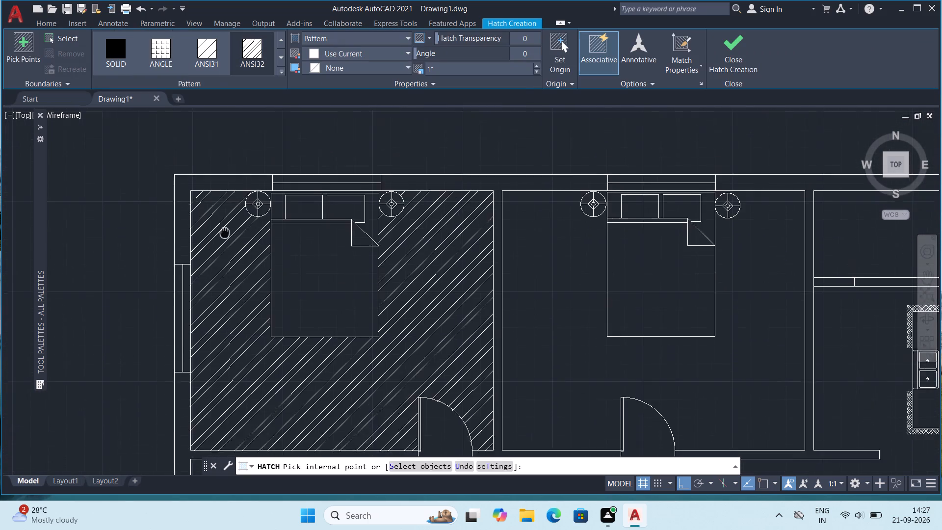
pyautogui.moveTo(225, 233); pyautogui.dragTo(226, 241, button='middle')
pyautogui.scroll(1, 226, 242)
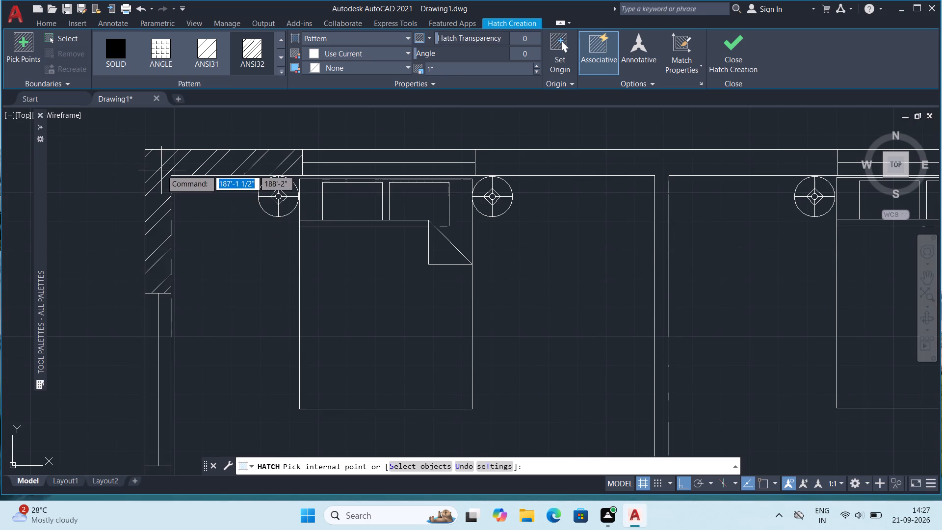
pyautogui.click(161, 169)
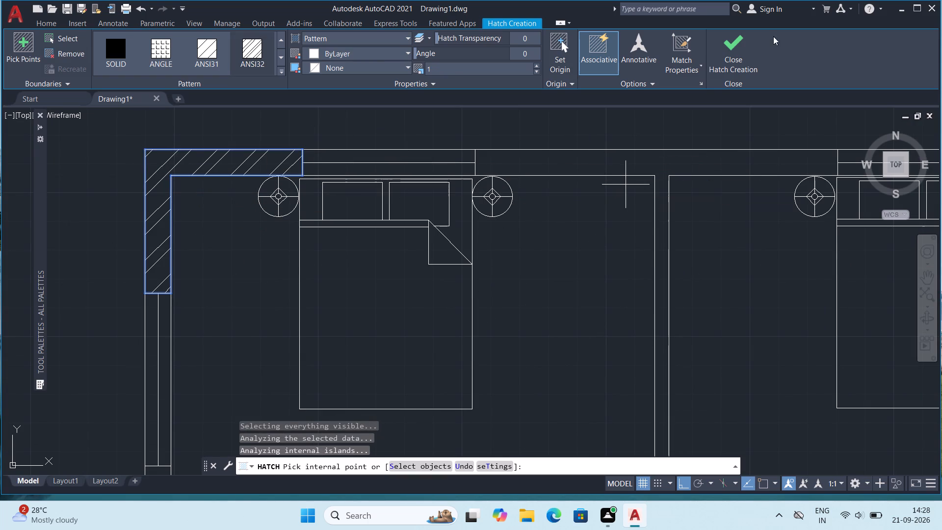
pyautogui.click(736, 38)
# Hatch the remaining north wall sections, the northeast corner, and the connected walls around the middle bedroom with the same pattern.
pyautogui.scroll(-1, 571, 170)
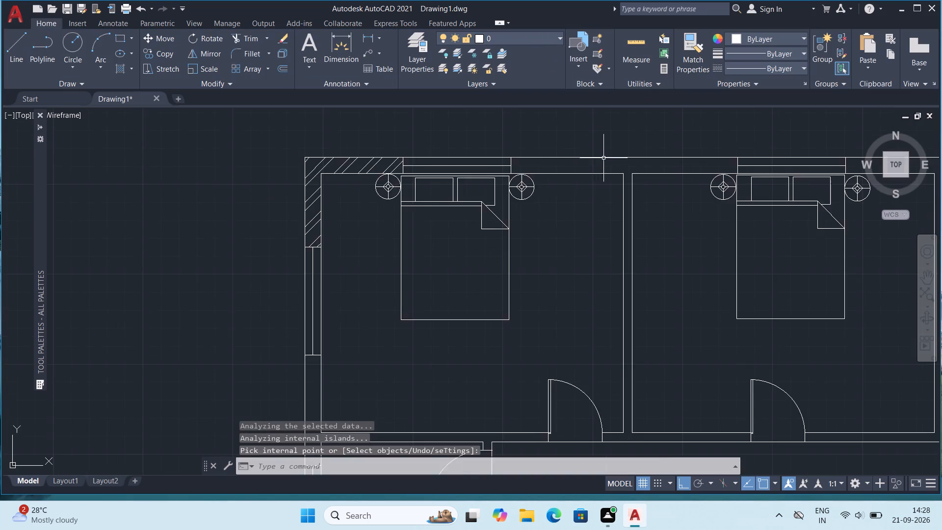
pyautogui.moveTo(588, 152); pyautogui.dragTo(396, 139, button='middle')
pyautogui.click(121, 66)
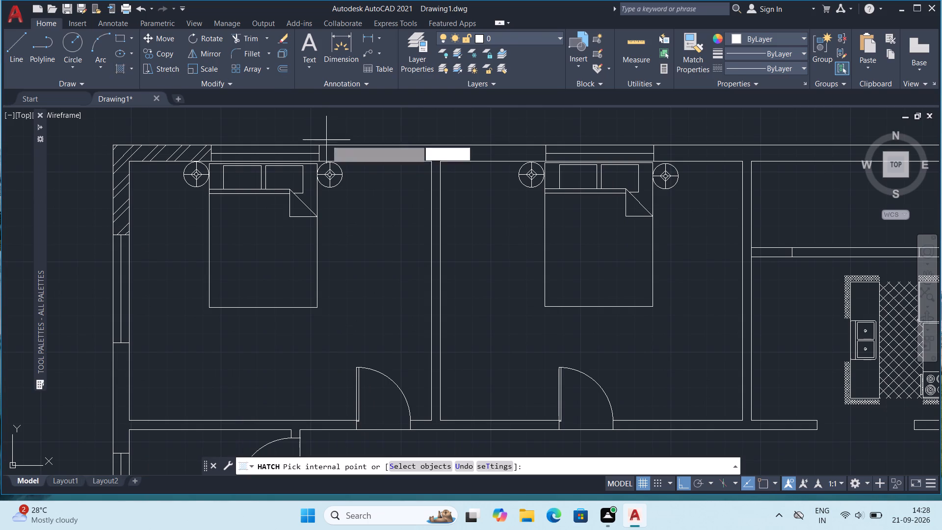
pyautogui.click(436, 147)
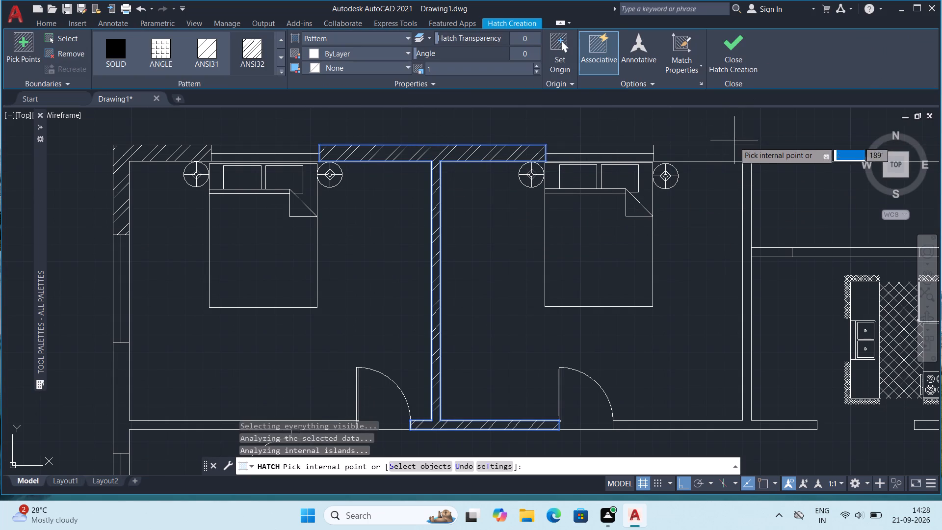
pyautogui.moveTo(755, 160); pyautogui.dragTo(750, 161, button='middle')
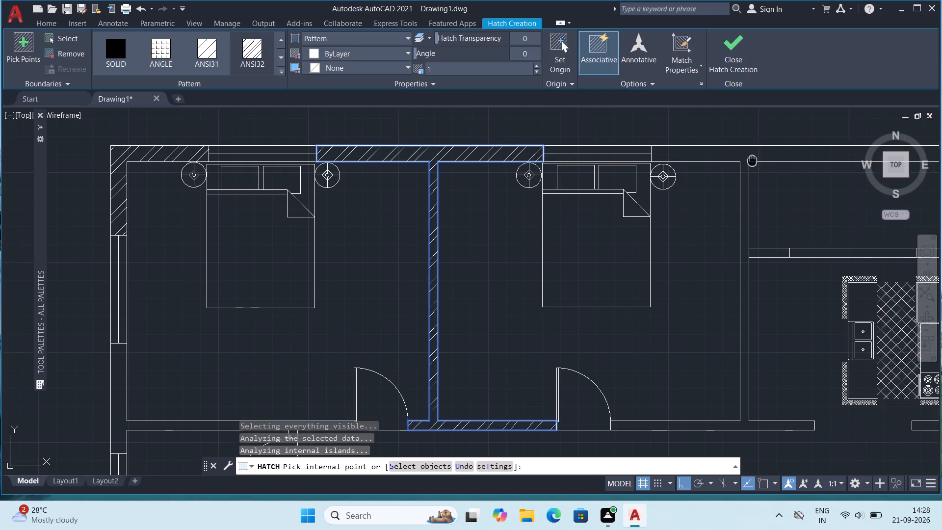
pyautogui.moveTo(750, 161); pyautogui.dragTo(411, 185, button='middle')
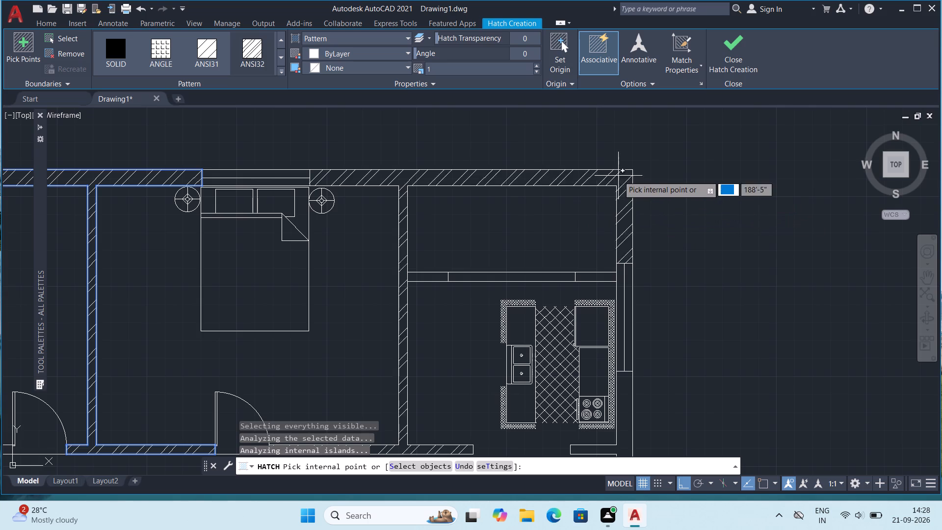
pyautogui.click(612, 181)
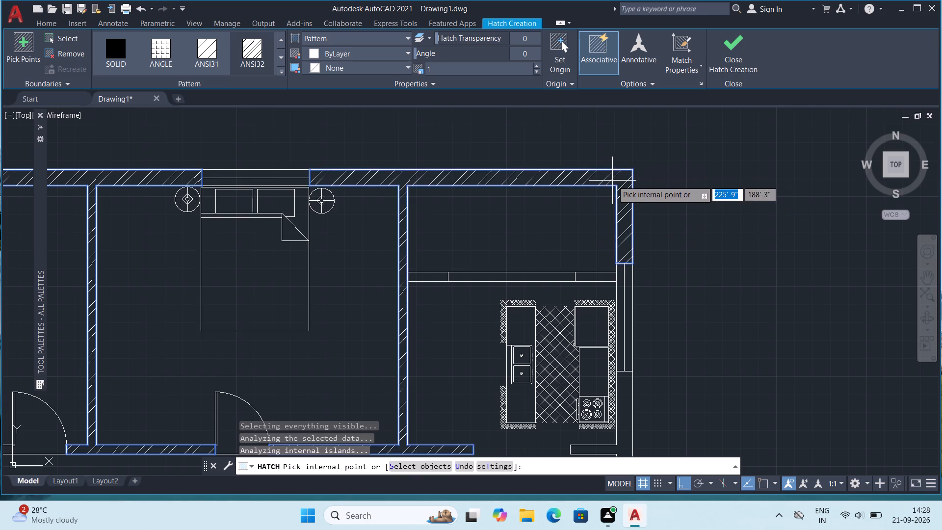
pyautogui.scroll(-3, 614, 185)
pyautogui.moveTo(642, 275); pyautogui.dragTo(606, 212, button='middle')
pyautogui.scroll(2, 560, 168)
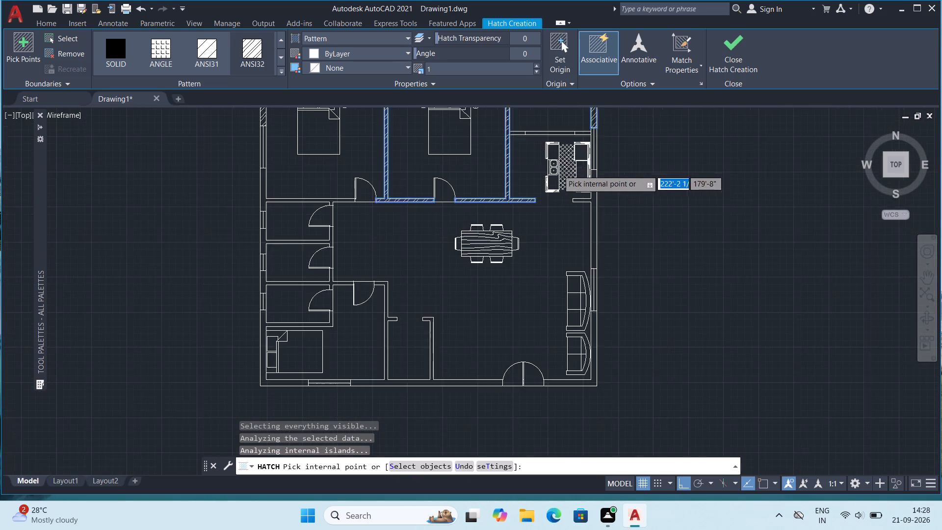
pyautogui.moveTo(394, 282); pyautogui.dragTo(542, 293, button='middle')
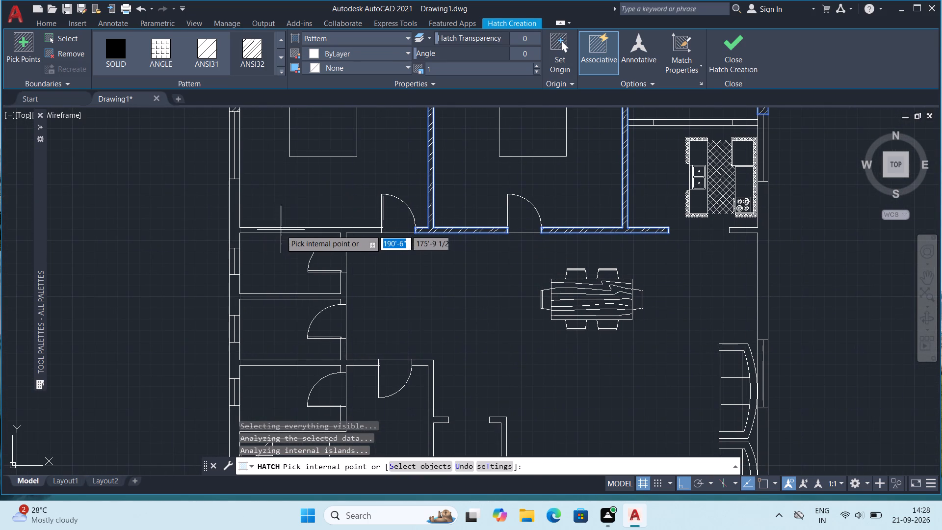
pyautogui.click(738, 41)
# Hatch the wall south of the northwest bedroom and the wall between the upper two small west rooms with the same pattern.
pyautogui.scroll(-2, 553, 174)
pyautogui.moveTo(545, 166); pyautogui.dragTo(497, 216, button='middle')
pyautogui.scroll(1, 496, 216)
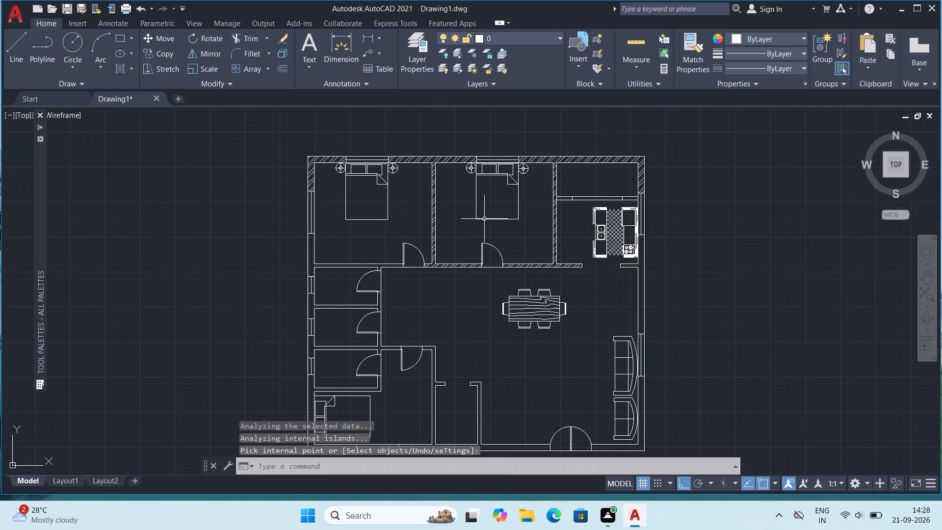
pyautogui.click(115, 65)
pyautogui.scroll(3, 386, 265)
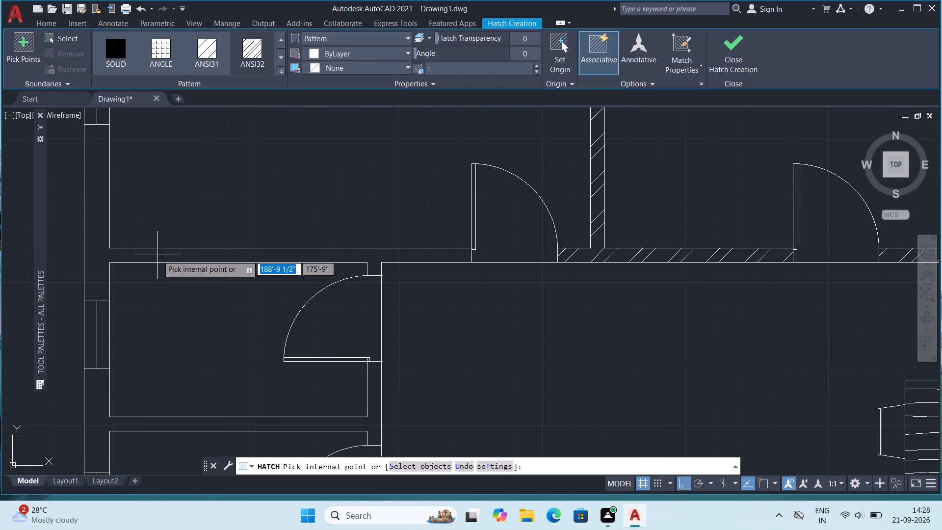
pyautogui.click(158, 258)
pyautogui.scroll(-1, 196, 252)
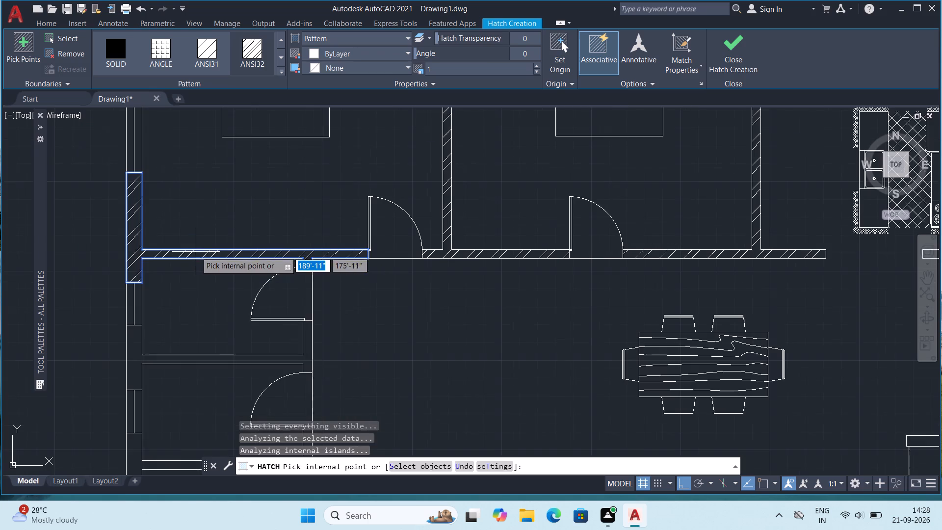
pyautogui.moveTo(170, 314); pyautogui.dragTo(241, 174, button='middle')
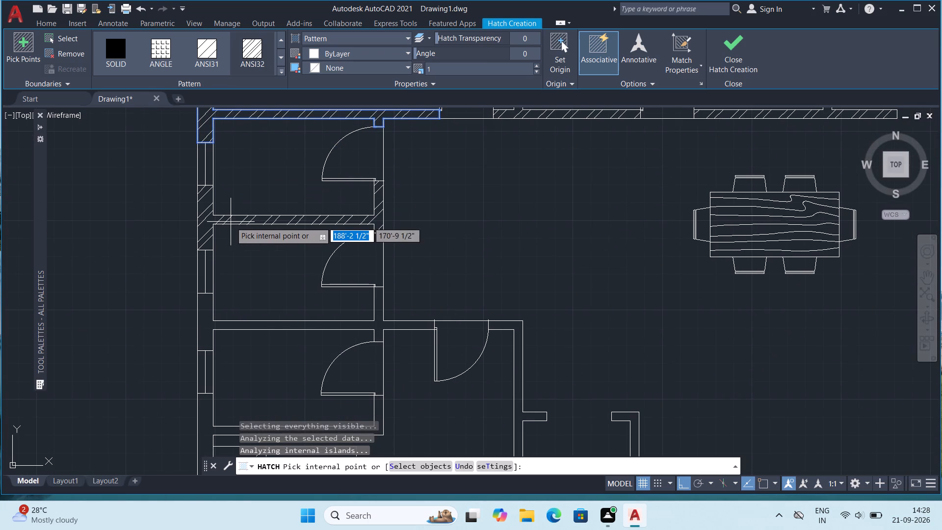
pyautogui.click(231, 223)
pyautogui.moveTo(234, 342); pyautogui.dragTo(242, 240, button='middle')
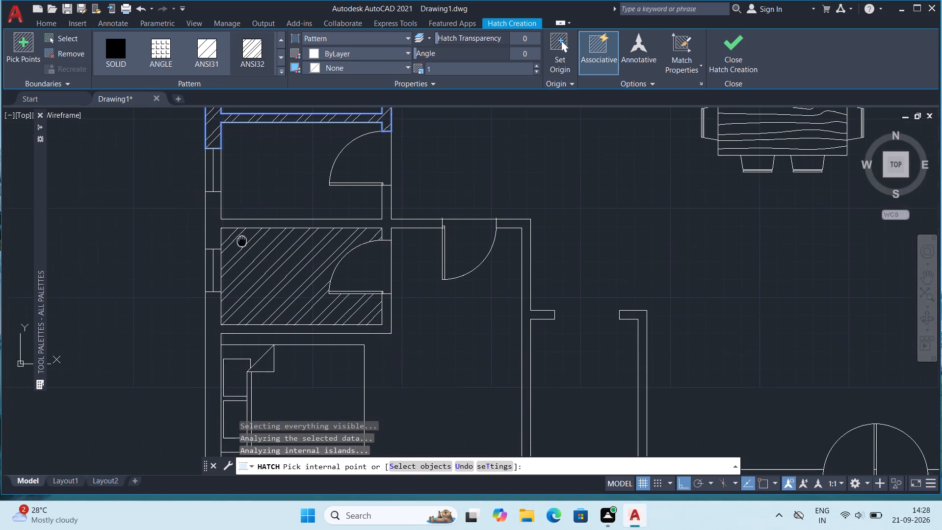
pyautogui.moveTo(242, 240); pyautogui.dragTo(243, 233, button='middle')
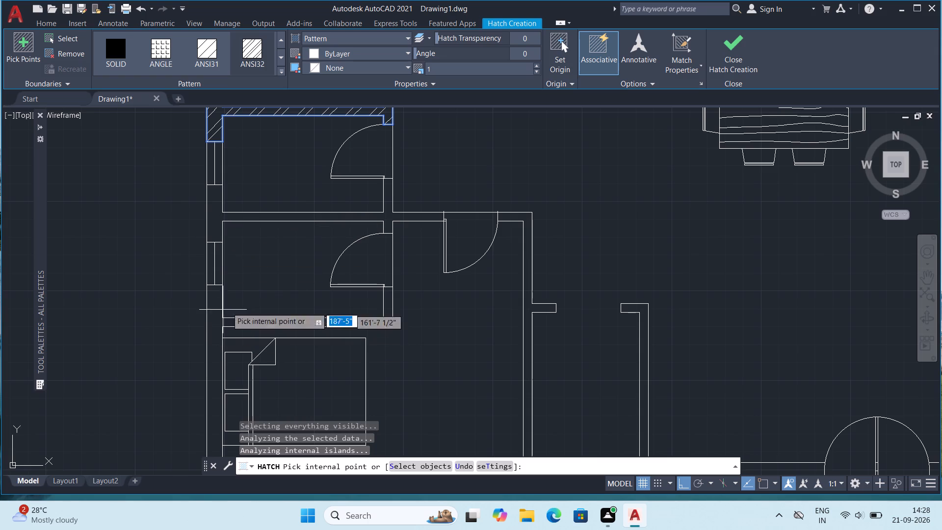
pyautogui.click(728, 51)
pyautogui.scroll(-2, 370, 282)
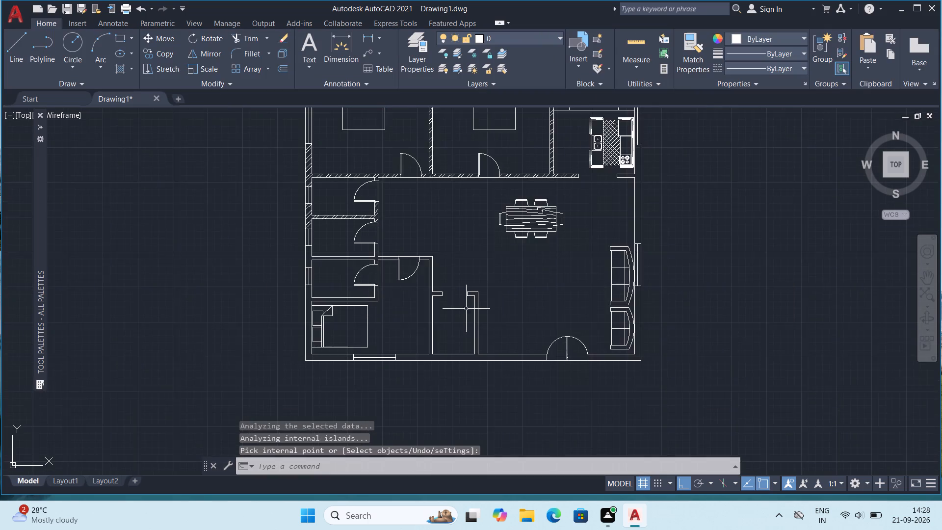
# Hatch the east wall between the kitchen and living-room windows, including the short wall stub below the kitchen.
pyautogui.moveTo(496, 310); pyautogui.dragTo(366, 340, button='middle')
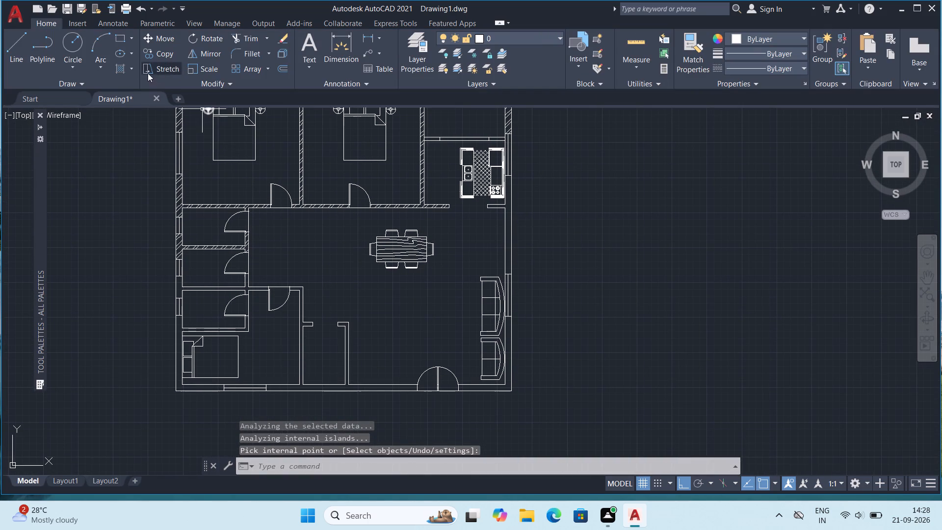
pyautogui.click(123, 64)
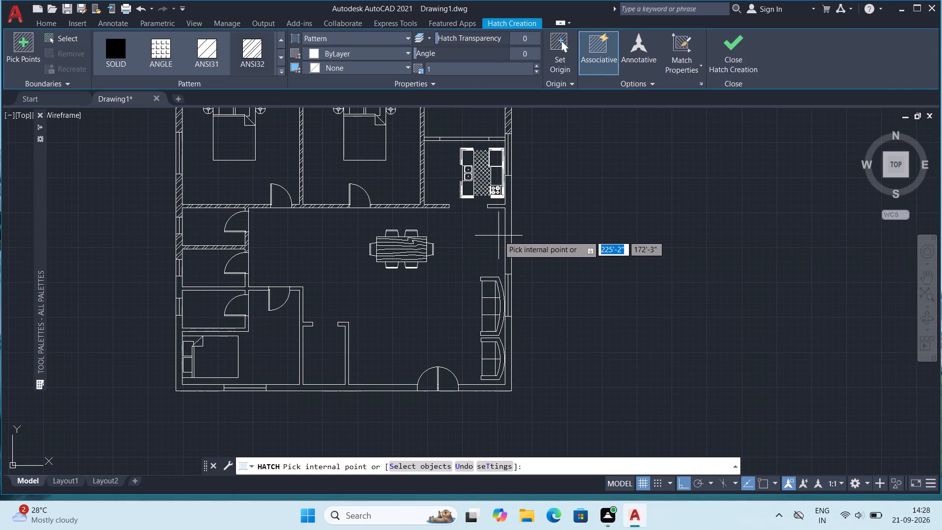
pyautogui.scroll(2, 506, 212)
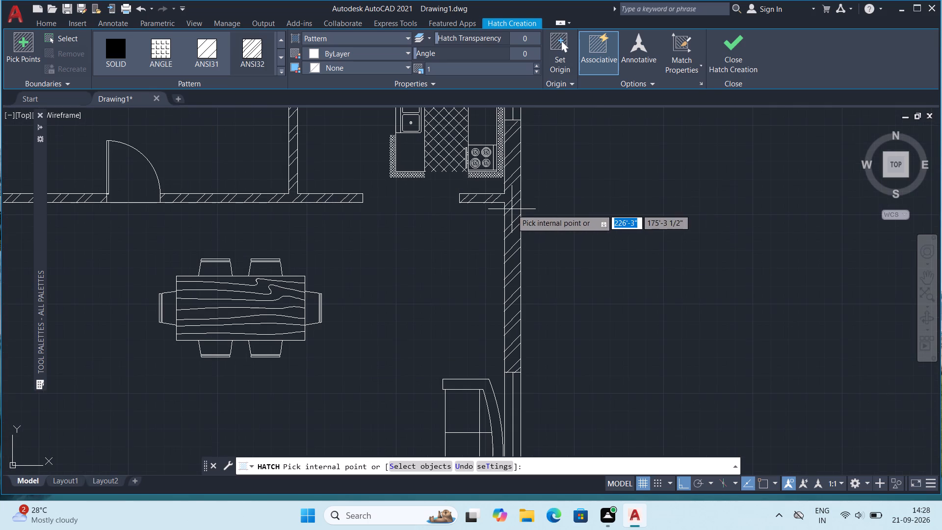
pyautogui.click(512, 209)
pyautogui.scroll(-2, 517, 275)
pyautogui.moveTo(518, 353); pyautogui.dragTo(534, 174, button='middle')
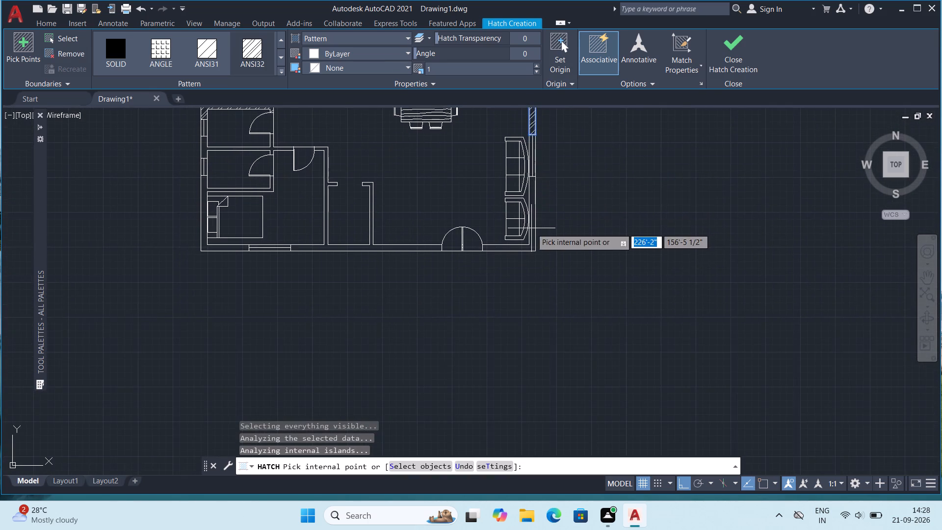
pyautogui.scroll(2, 531, 228)
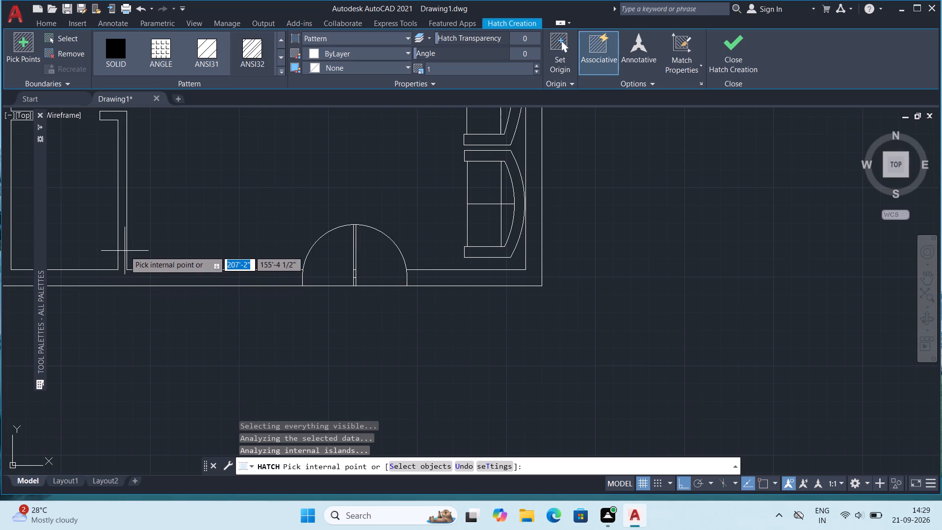
pyautogui.scroll(-2, 209, 181)
pyautogui.moveTo(193, 191); pyautogui.dragTo(313, 294, button='middle')
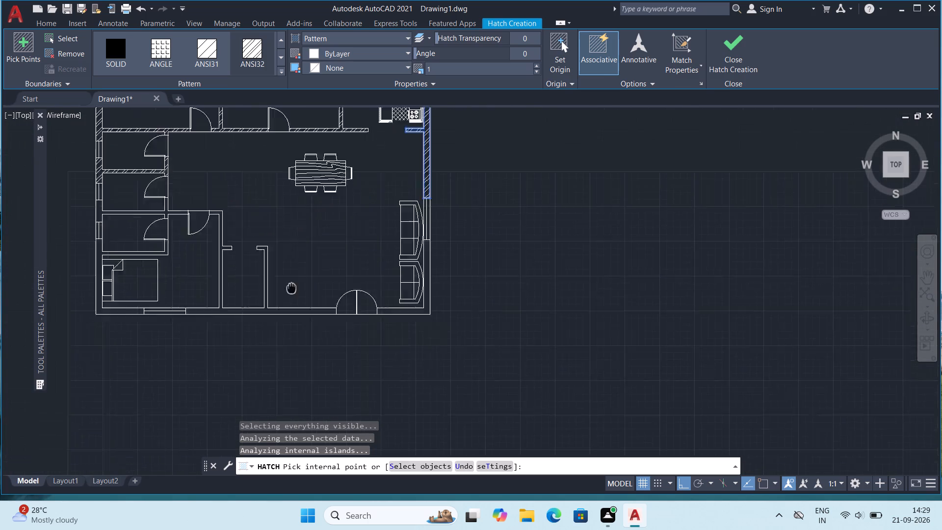
pyautogui.moveTo(313, 294); pyautogui.dragTo(409, 314, button='middle')
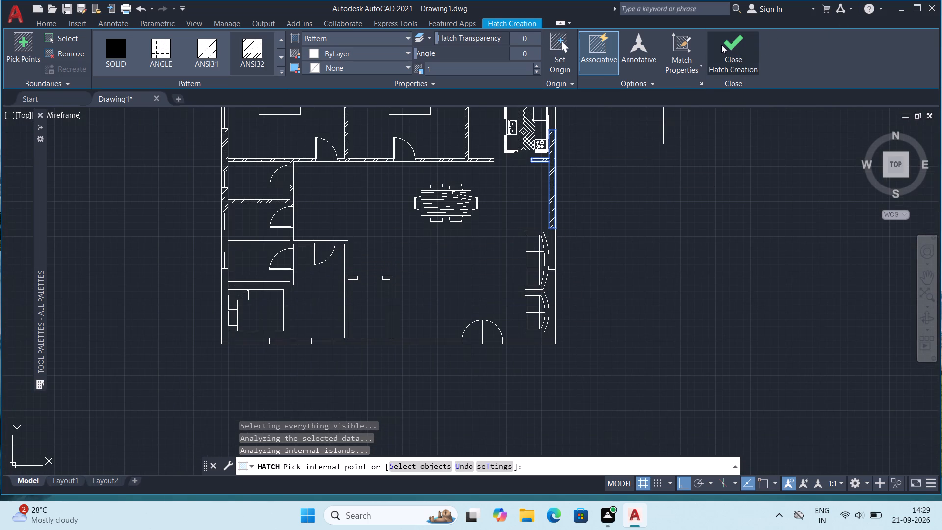
pyautogui.click(721, 45)
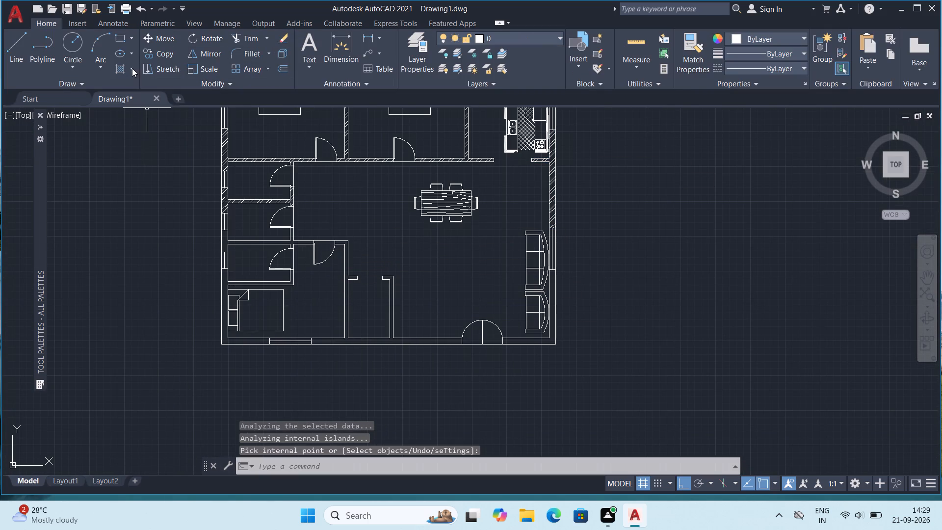
# Hatch the south wall from the bedroom window to the main door with its connected partitions, and the walls around the southwest corner.
pyautogui.click(127, 65)
pyautogui.scroll(3, 343, 270)
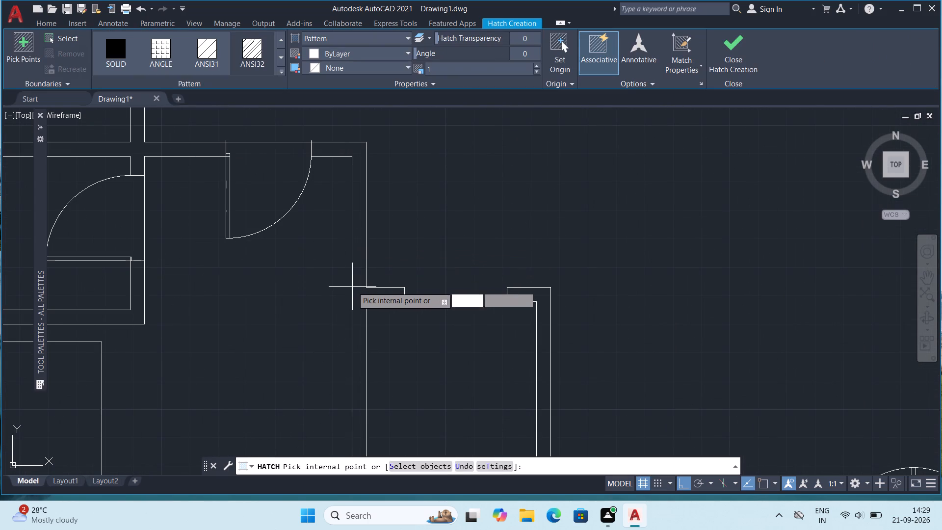
pyautogui.scroll(-2, 370, 298)
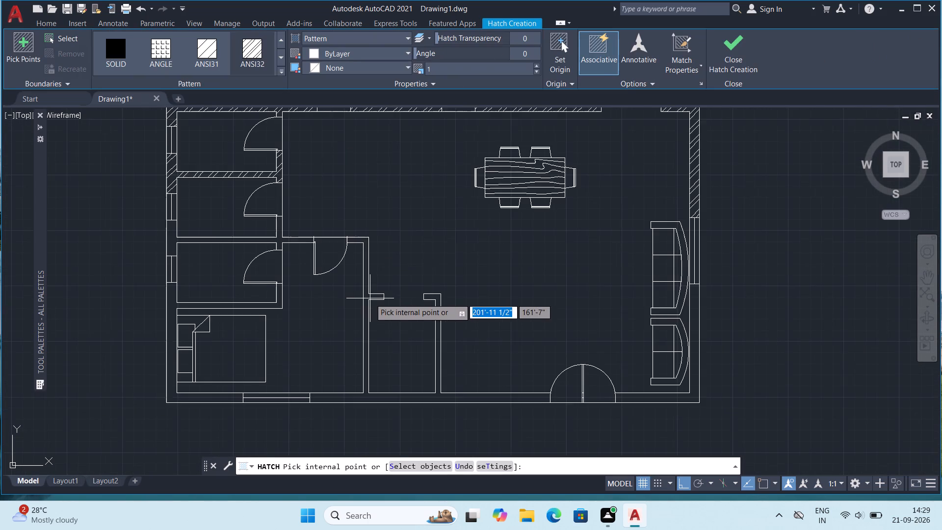
pyautogui.moveTo(372, 304); pyautogui.dragTo(370, 263, button='middle')
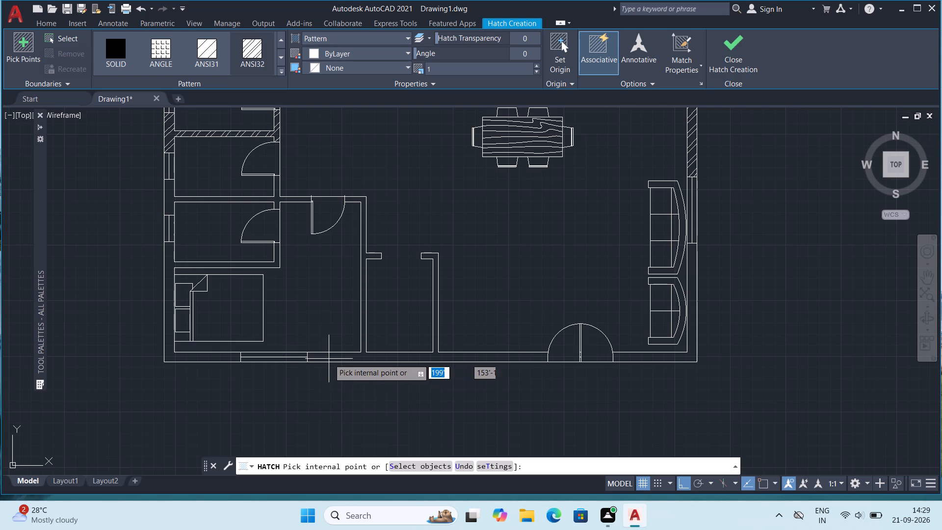
pyautogui.click(329, 360)
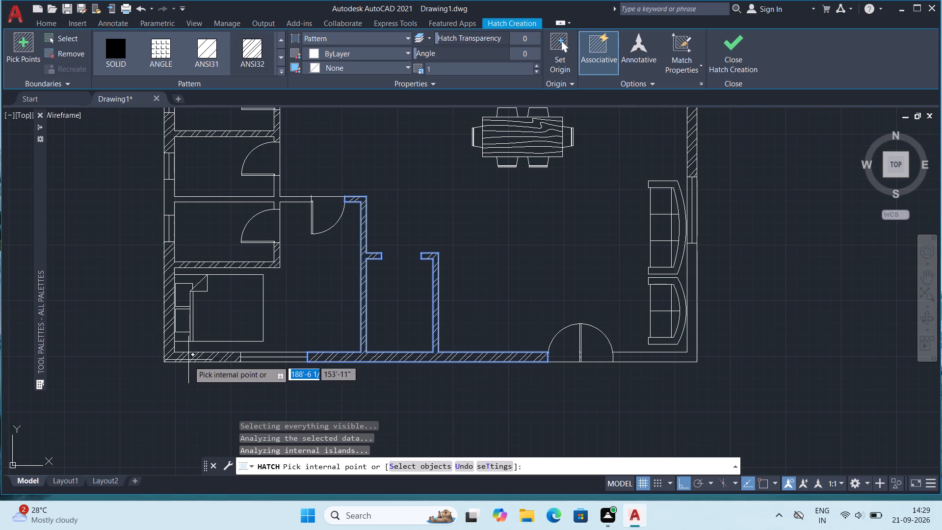
pyautogui.click(188, 360)
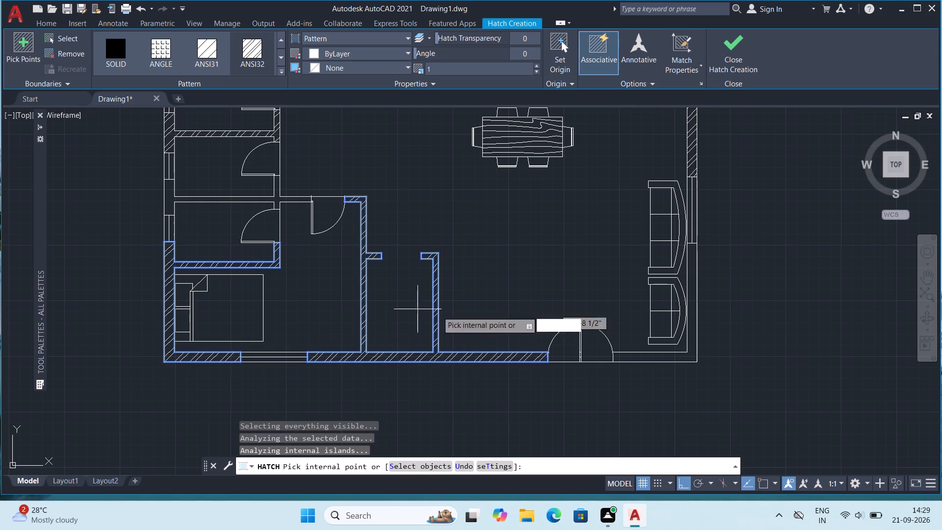
pyautogui.click(733, 43)
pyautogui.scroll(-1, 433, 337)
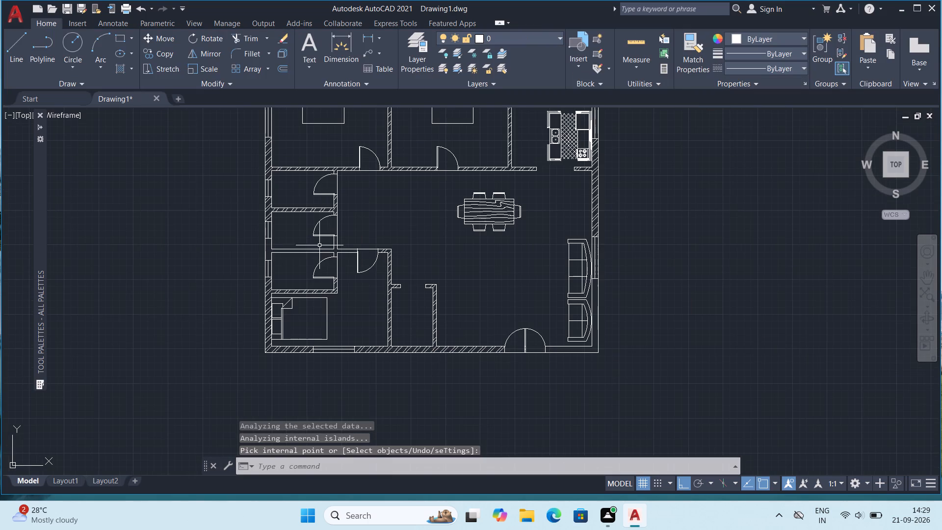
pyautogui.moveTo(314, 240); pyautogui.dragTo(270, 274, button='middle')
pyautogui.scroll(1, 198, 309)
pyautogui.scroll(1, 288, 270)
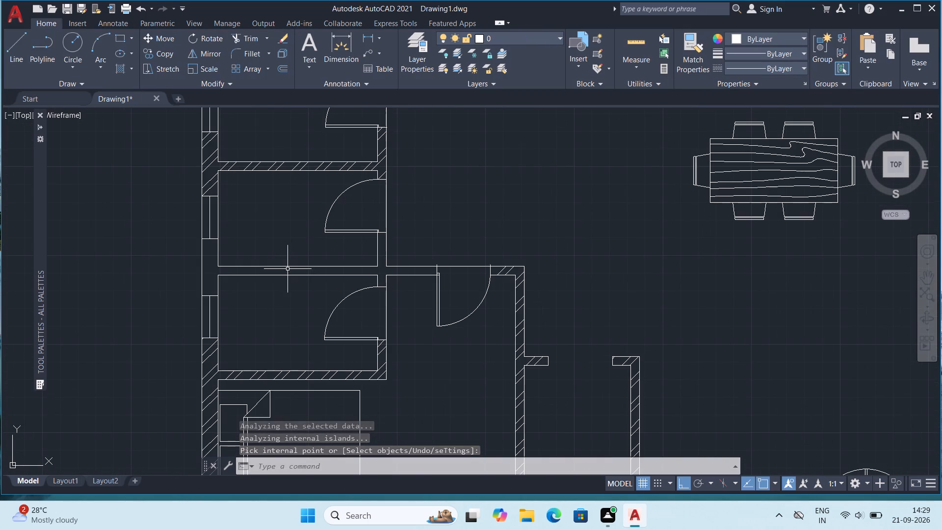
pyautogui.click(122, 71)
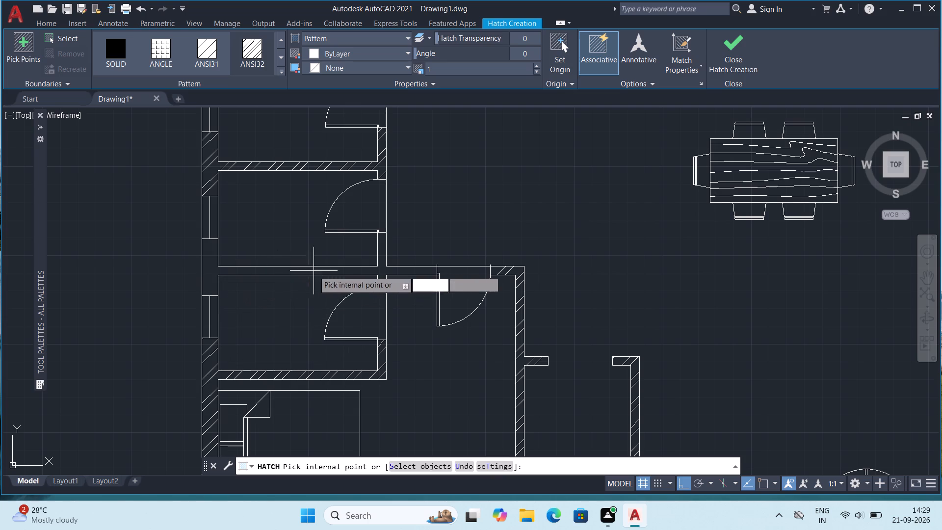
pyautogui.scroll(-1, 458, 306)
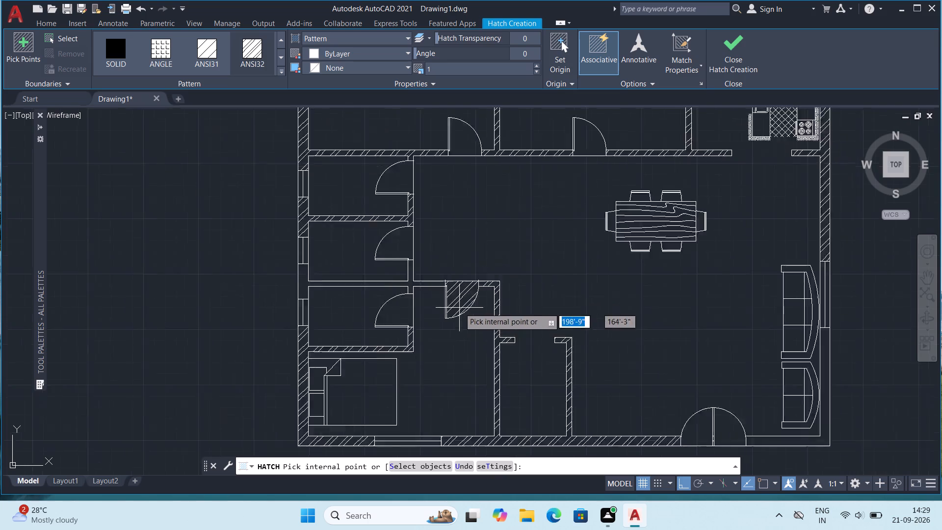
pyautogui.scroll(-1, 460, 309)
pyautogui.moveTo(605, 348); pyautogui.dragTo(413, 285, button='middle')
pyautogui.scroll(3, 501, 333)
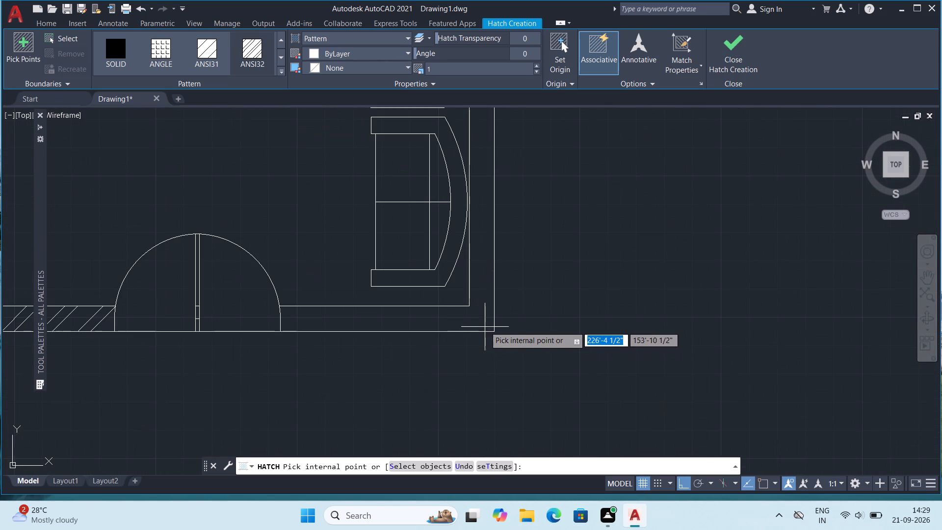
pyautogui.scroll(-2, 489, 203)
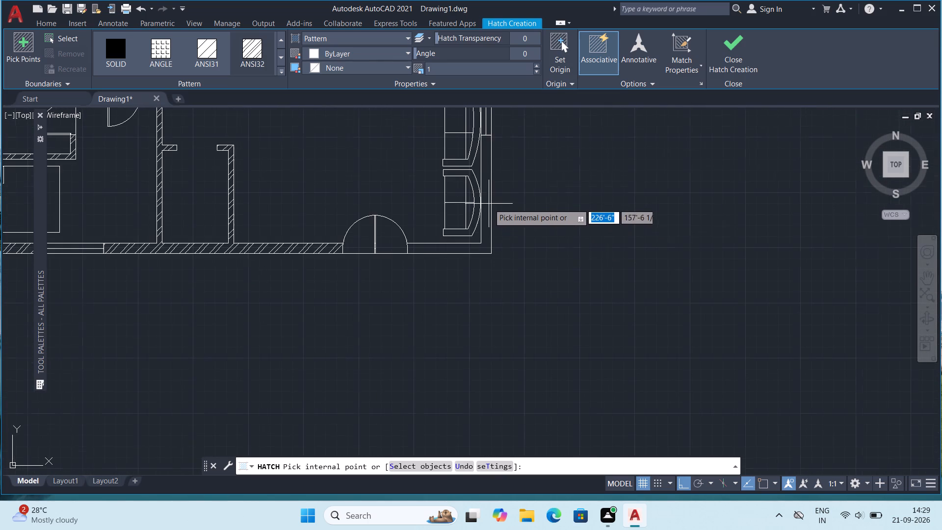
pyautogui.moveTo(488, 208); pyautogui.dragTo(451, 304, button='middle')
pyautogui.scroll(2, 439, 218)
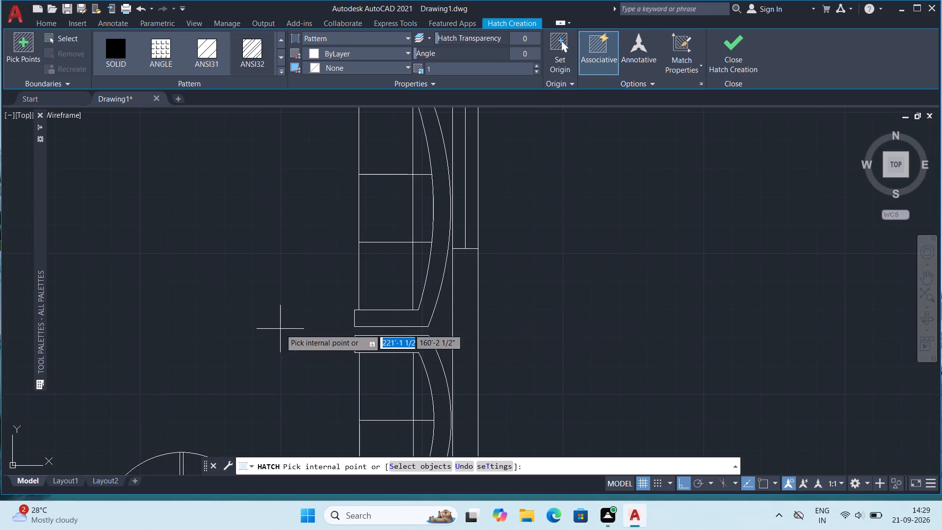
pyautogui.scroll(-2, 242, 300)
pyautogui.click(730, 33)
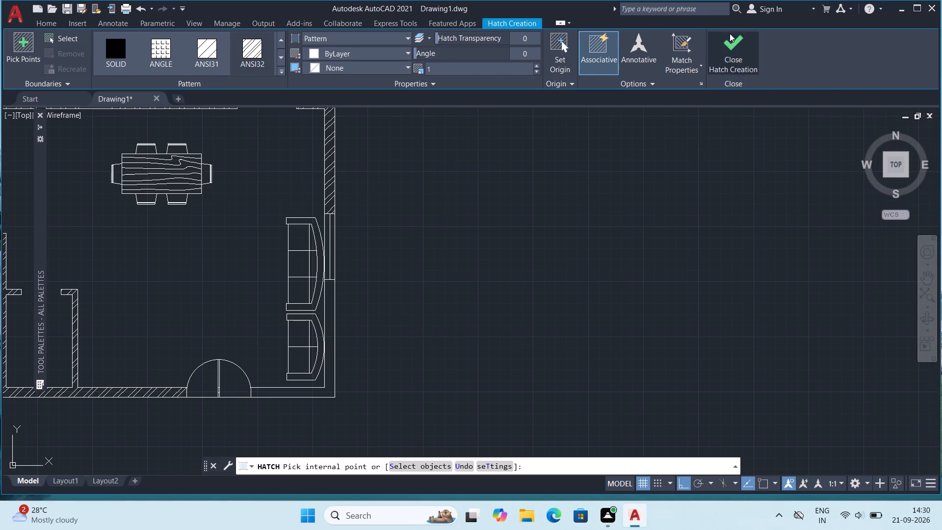
# Hatch the outer wall around the southeast corner, from the living-room window to the main door.
pyautogui.click(121, 61)
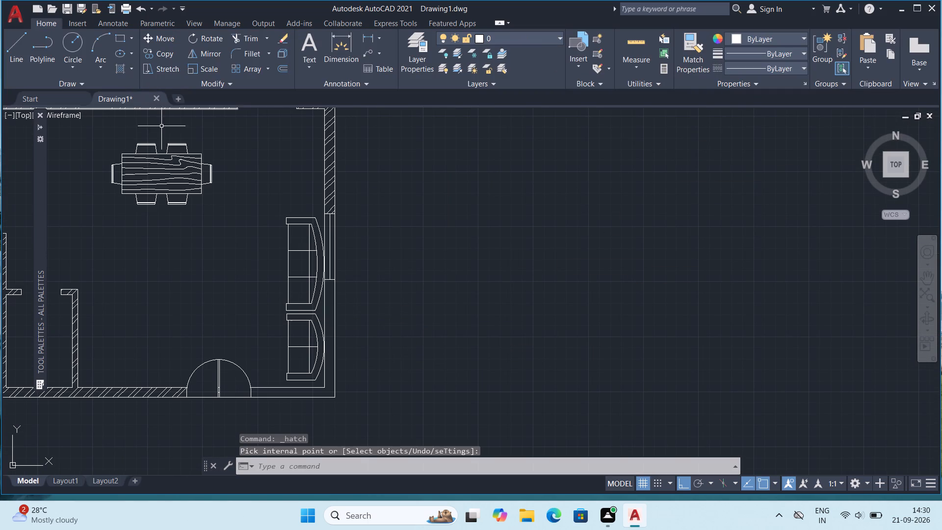
pyautogui.click(121, 69)
pyautogui.click(334, 310)
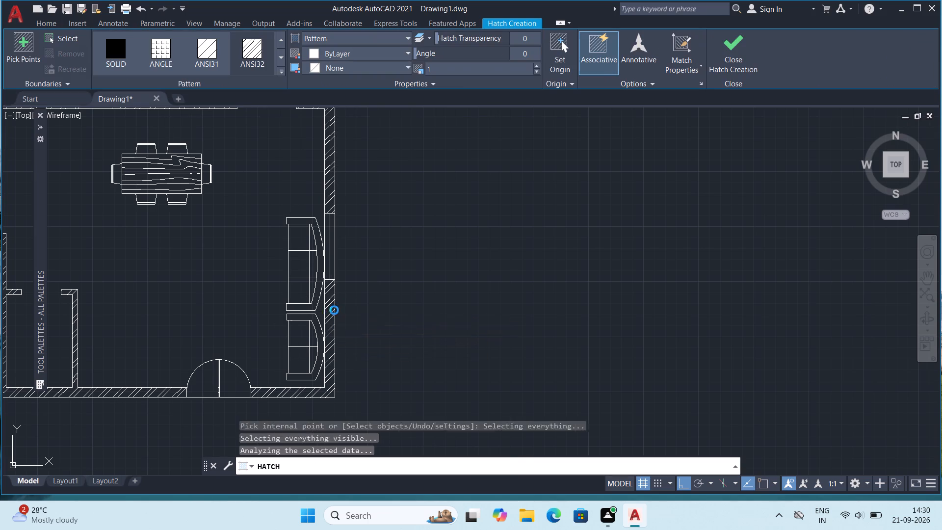
pyautogui.moveTo(233, 238); pyautogui.dragTo(539, 306, button='middle')
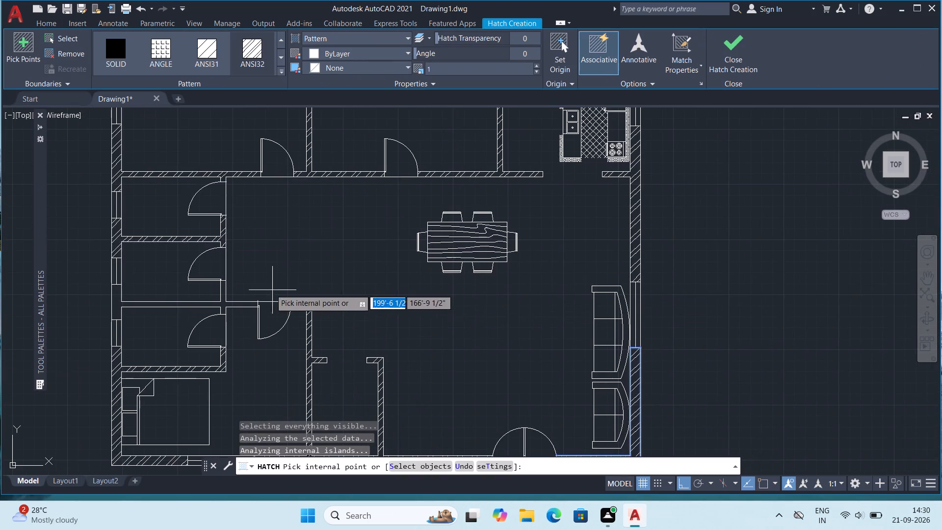
pyautogui.scroll(2, 264, 287)
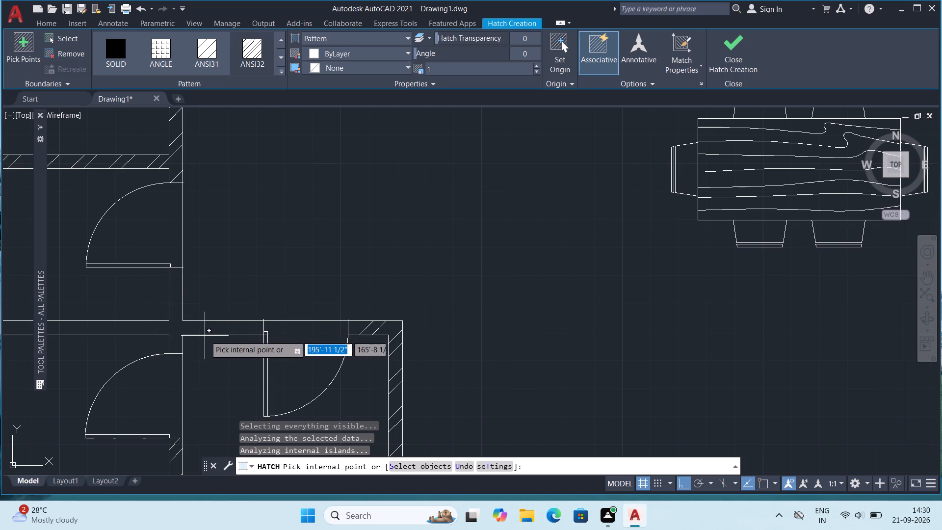
pyautogui.click(729, 46)
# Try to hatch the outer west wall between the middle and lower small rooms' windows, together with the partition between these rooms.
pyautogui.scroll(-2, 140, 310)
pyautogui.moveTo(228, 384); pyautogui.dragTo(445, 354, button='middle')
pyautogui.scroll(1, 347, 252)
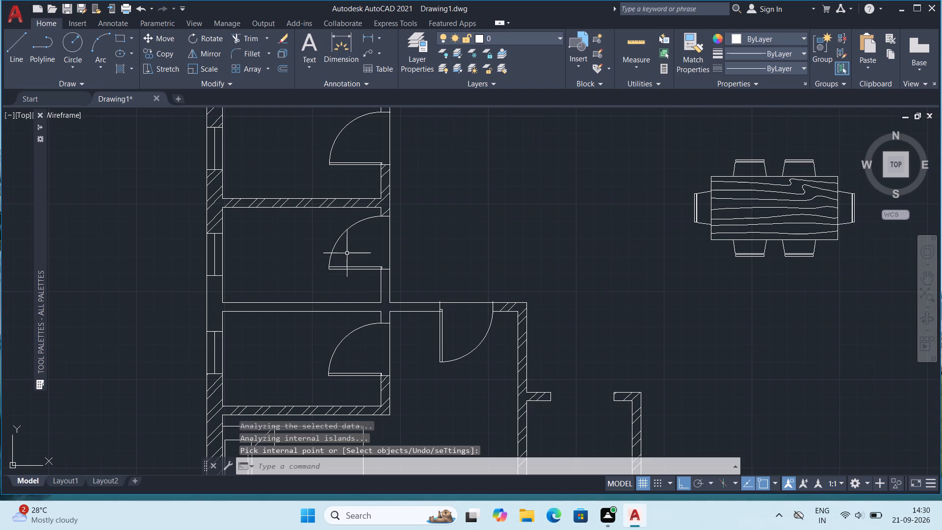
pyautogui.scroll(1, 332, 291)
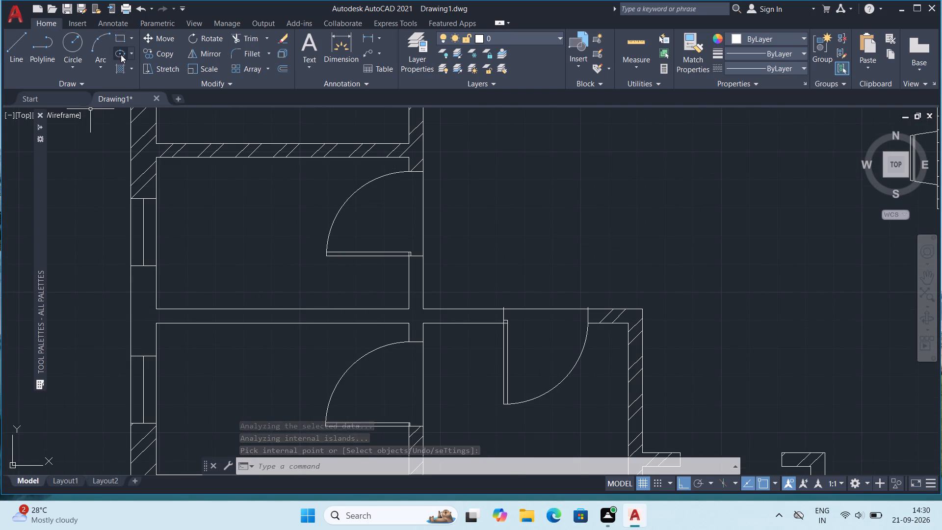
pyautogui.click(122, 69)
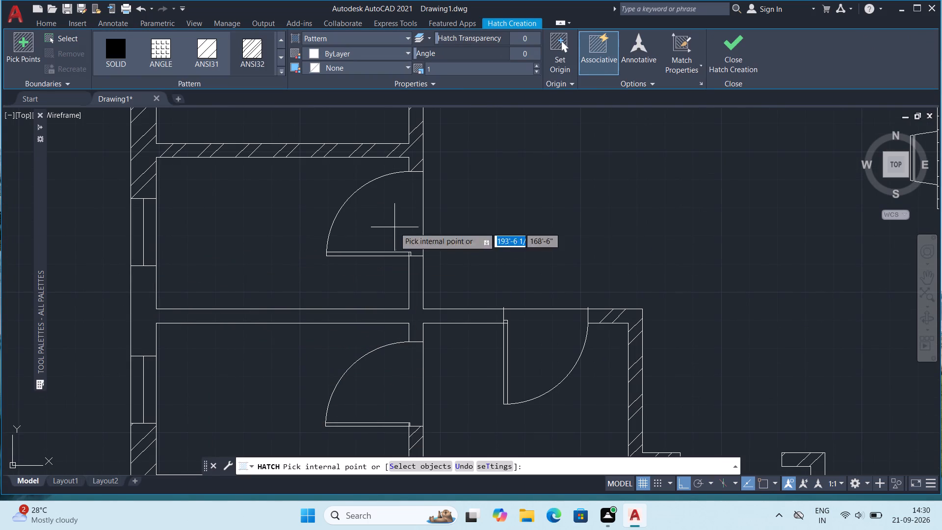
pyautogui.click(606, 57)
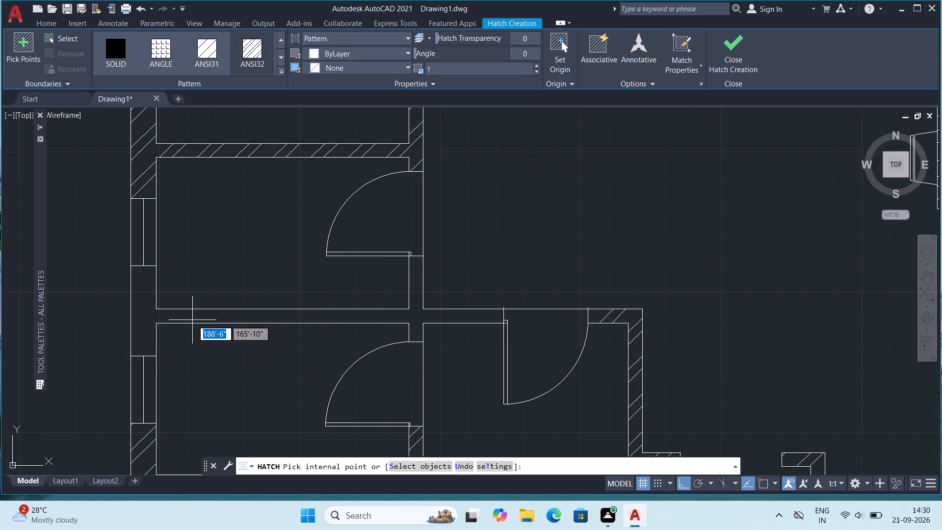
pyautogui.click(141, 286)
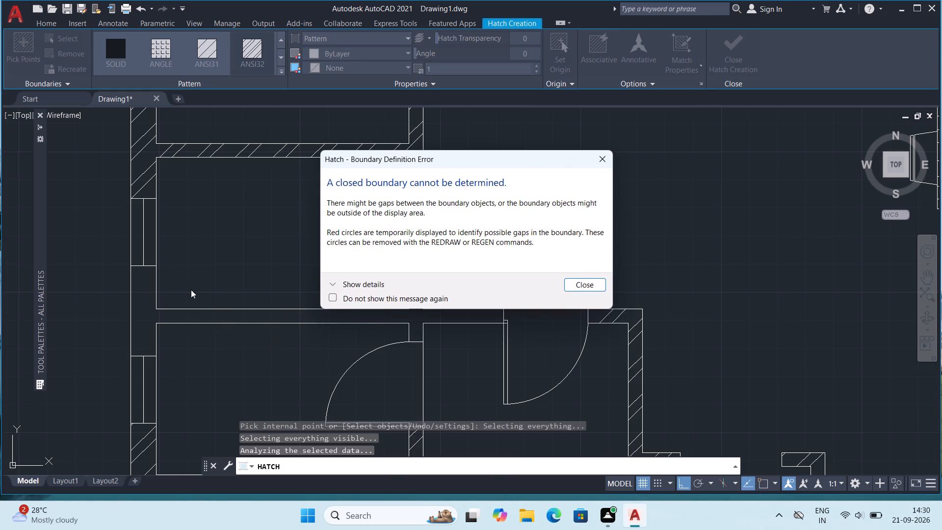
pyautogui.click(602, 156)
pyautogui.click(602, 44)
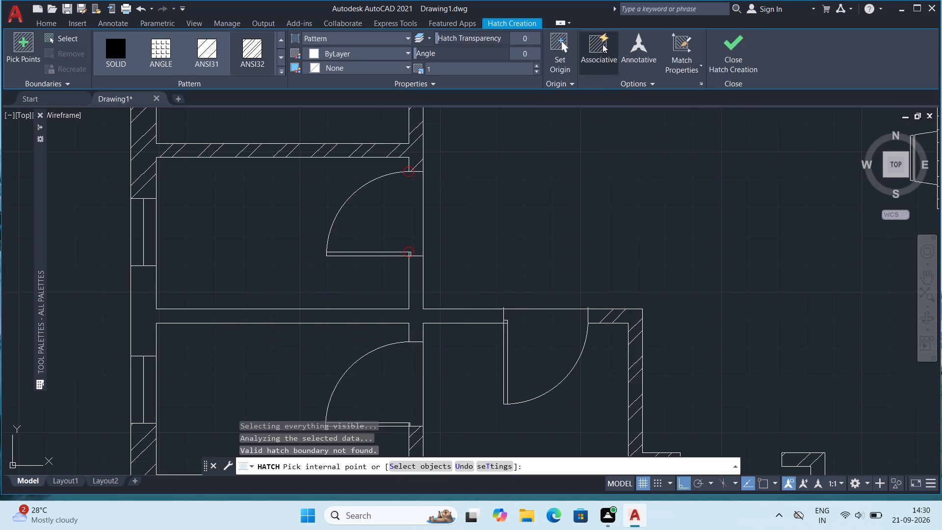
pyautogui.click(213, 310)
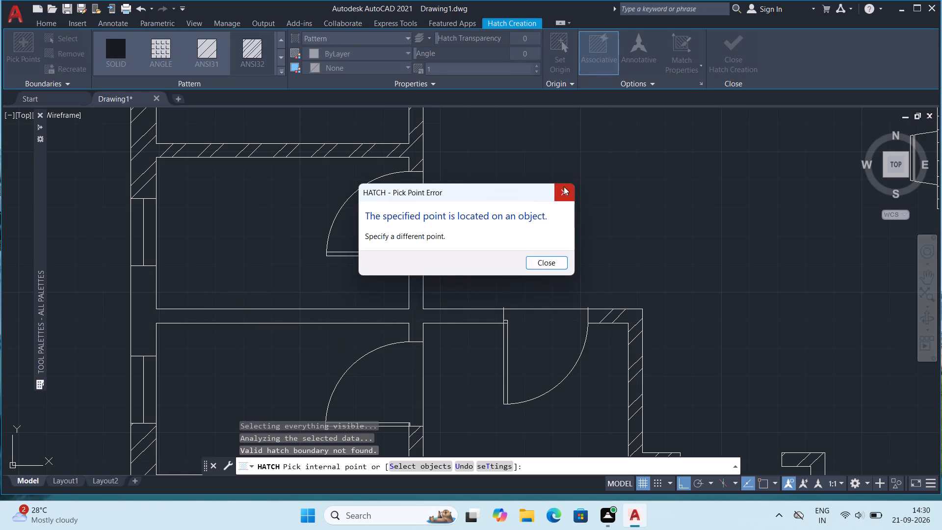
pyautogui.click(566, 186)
# Move the door of the lowest small west room slightly east so its frame reaches the wall's east face.
pyautogui.scroll(2, 434, 284)
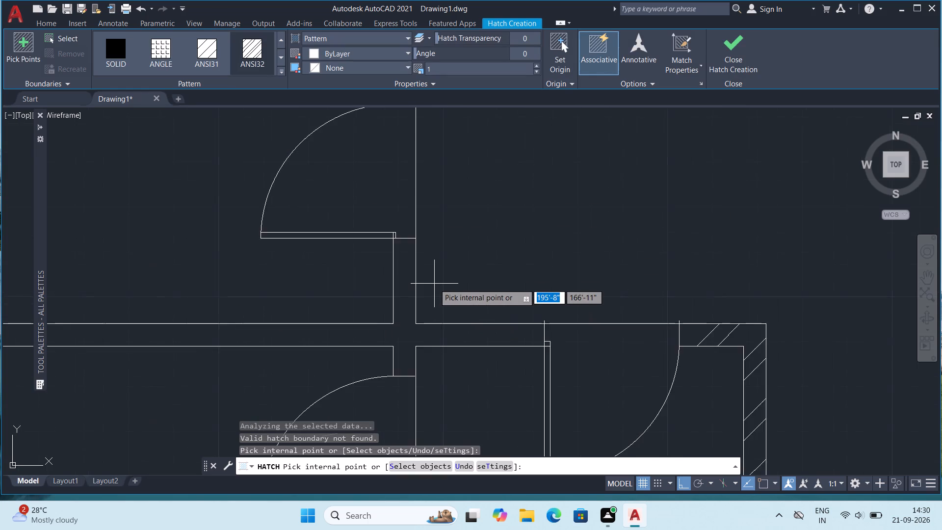
pyautogui.scroll(-2, 393, 266)
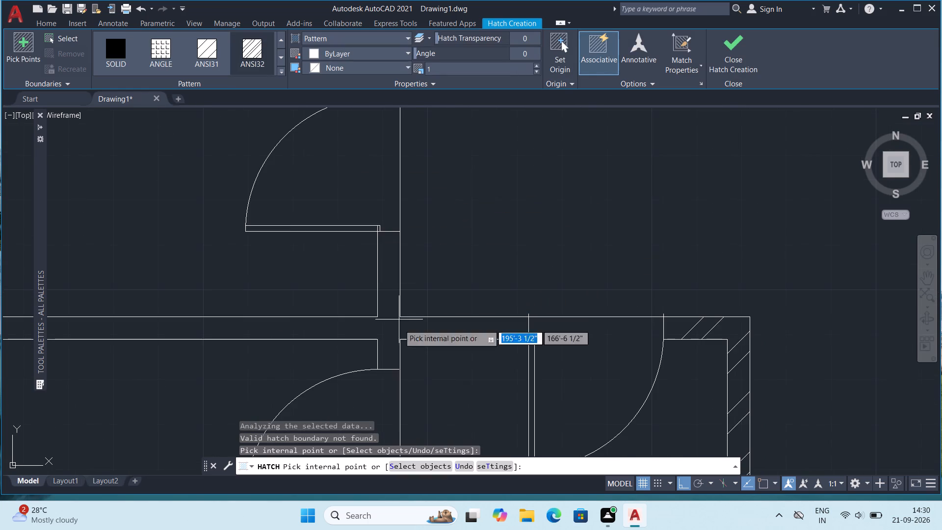
pyautogui.scroll(1, 396, 397)
pyautogui.moveTo(396, 397); pyautogui.dragTo(376, 267, button='middle')
pyautogui.scroll(1, 457, 287)
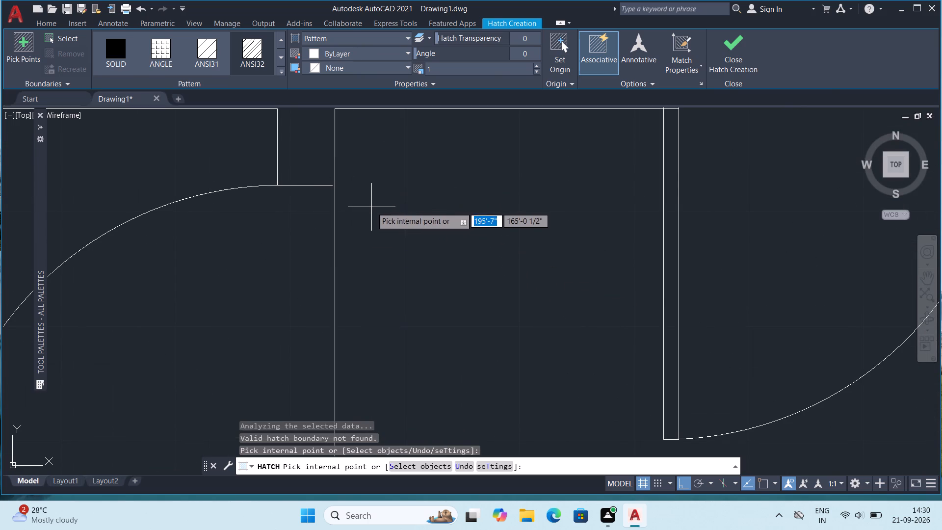
pyautogui.press('Escape')
pyautogui.press('Escape')
pyautogui.click(314, 185)
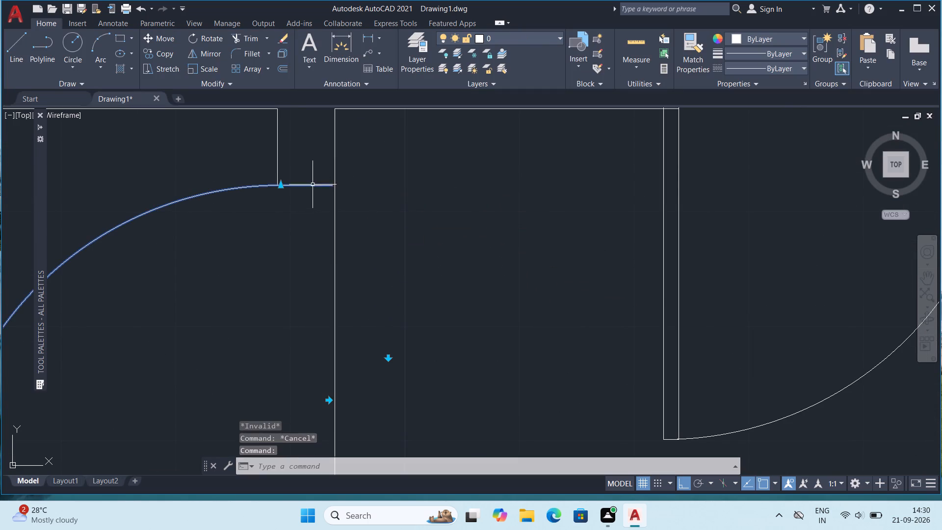
pyautogui.click(151, 36)
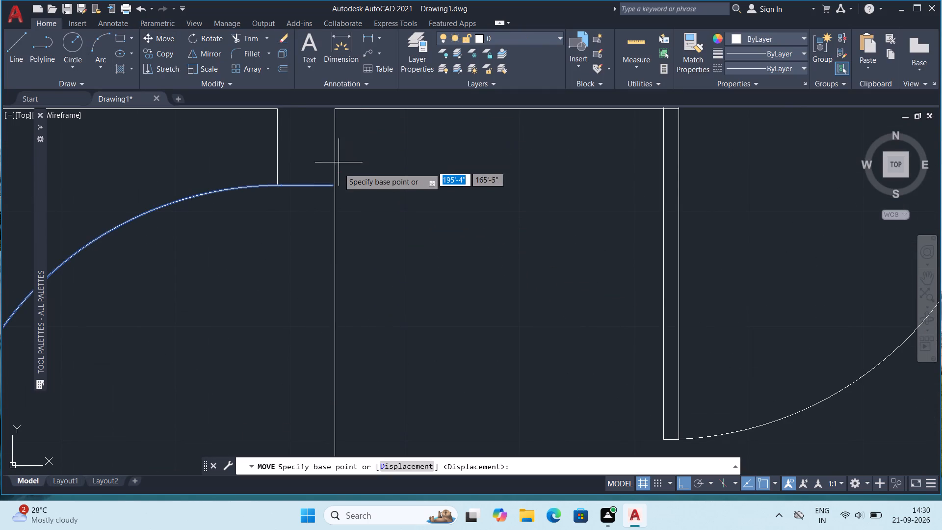
pyautogui.click(331, 184)
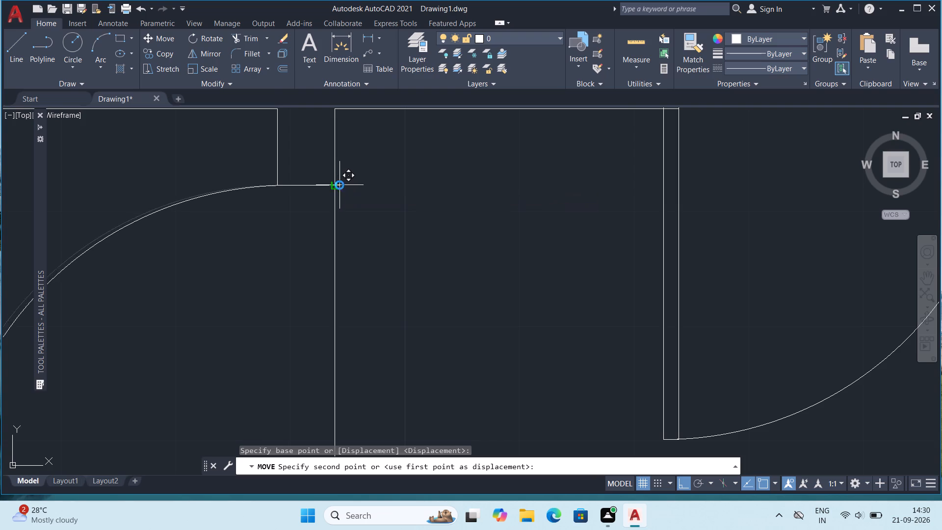
pyautogui.click(340, 185)
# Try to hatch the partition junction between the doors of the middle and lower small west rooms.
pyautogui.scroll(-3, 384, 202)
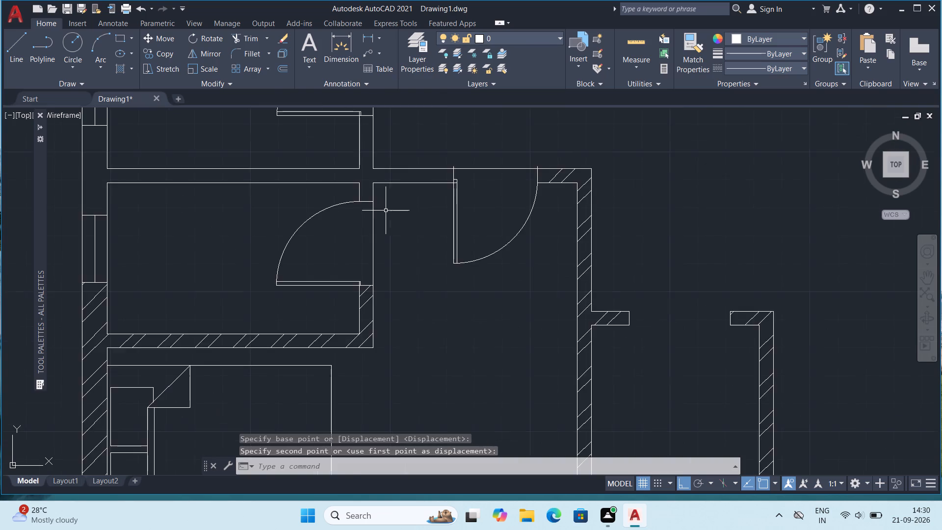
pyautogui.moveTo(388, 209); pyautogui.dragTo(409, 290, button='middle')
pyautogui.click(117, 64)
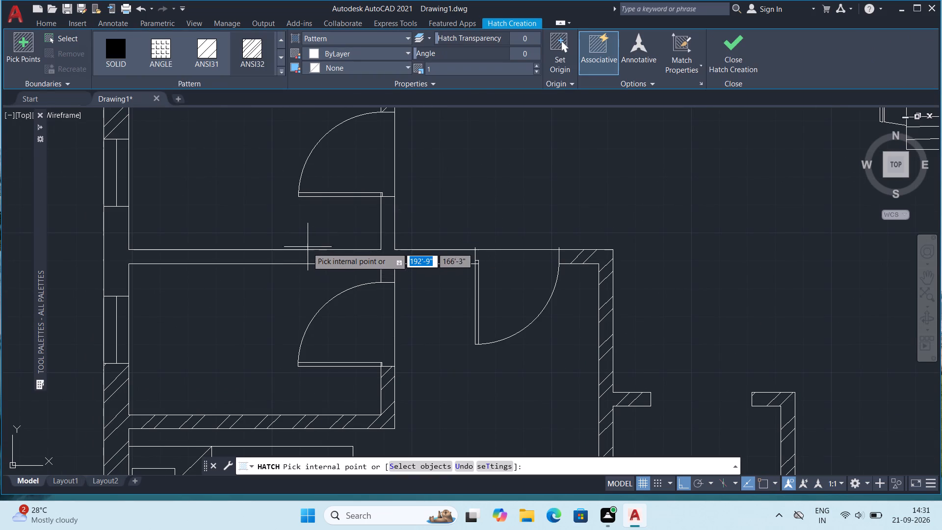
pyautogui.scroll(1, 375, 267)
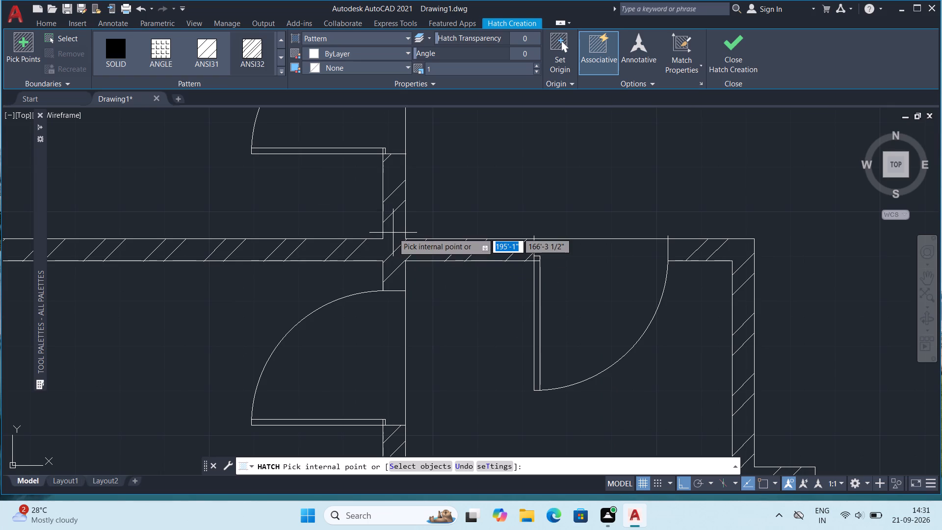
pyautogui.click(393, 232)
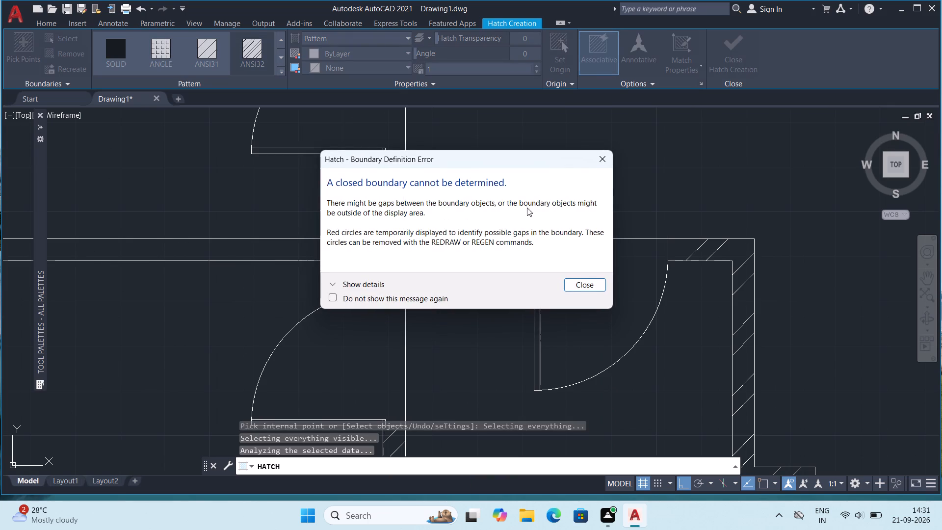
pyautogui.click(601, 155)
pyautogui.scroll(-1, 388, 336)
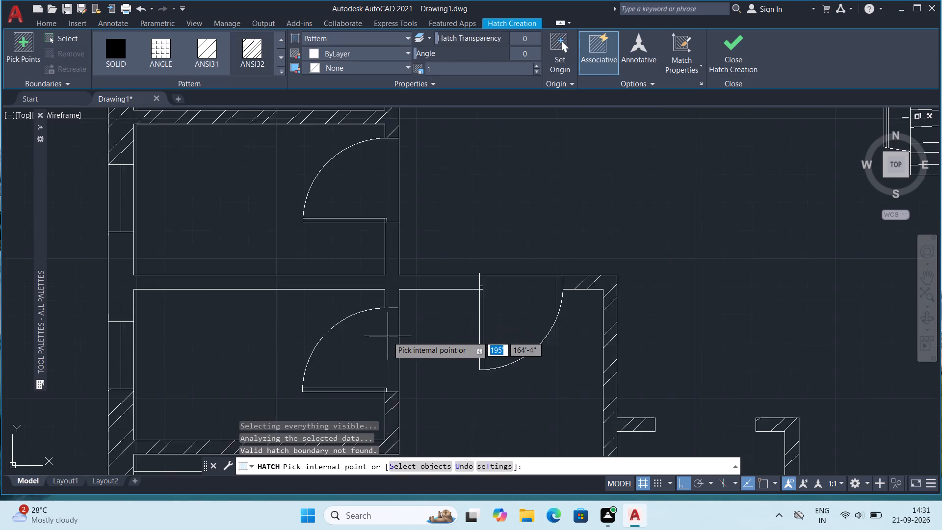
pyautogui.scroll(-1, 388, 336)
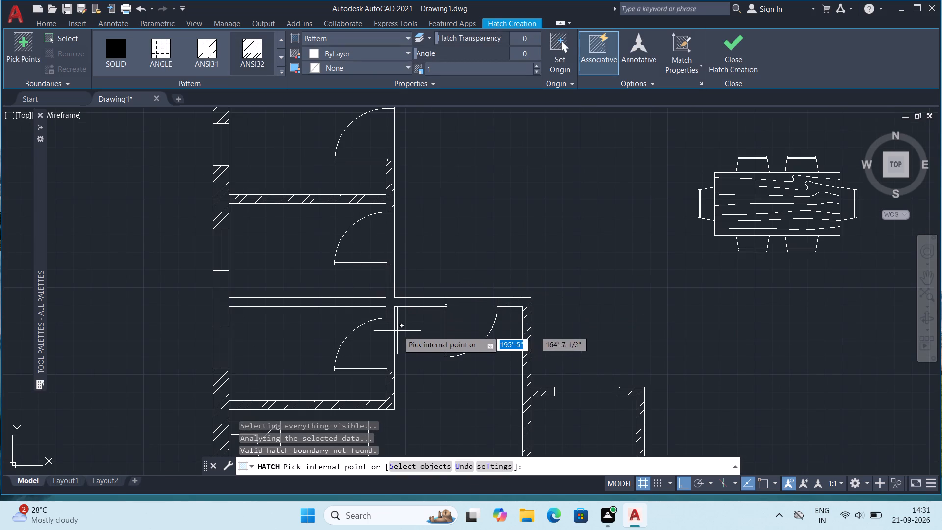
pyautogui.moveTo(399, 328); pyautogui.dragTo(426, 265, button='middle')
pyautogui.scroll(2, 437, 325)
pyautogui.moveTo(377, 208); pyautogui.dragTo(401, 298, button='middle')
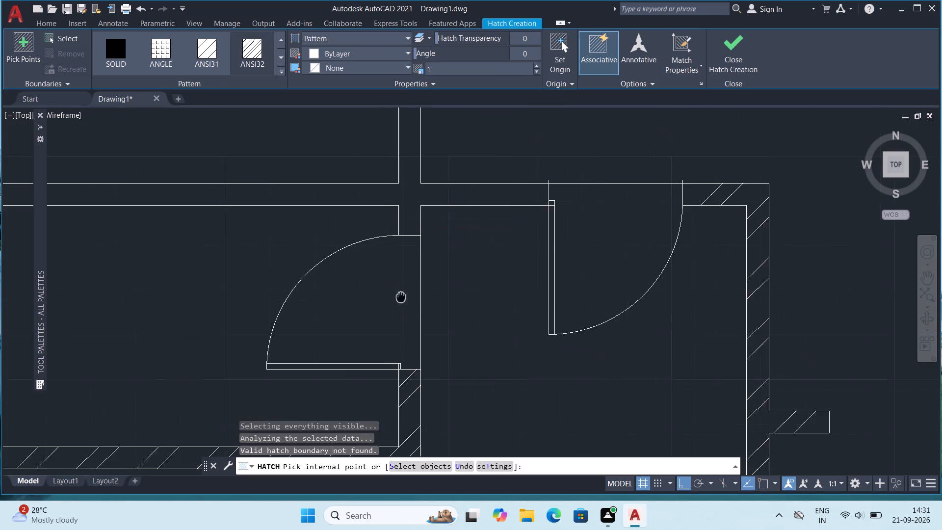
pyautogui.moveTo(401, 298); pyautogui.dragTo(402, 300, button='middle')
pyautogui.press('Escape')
# Examine the wall lines around the lowest small west room's door closely for gaps in the hatch boundary.
pyautogui.scroll(4, 422, 246)
pyautogui.scroll(6, 404, 167)
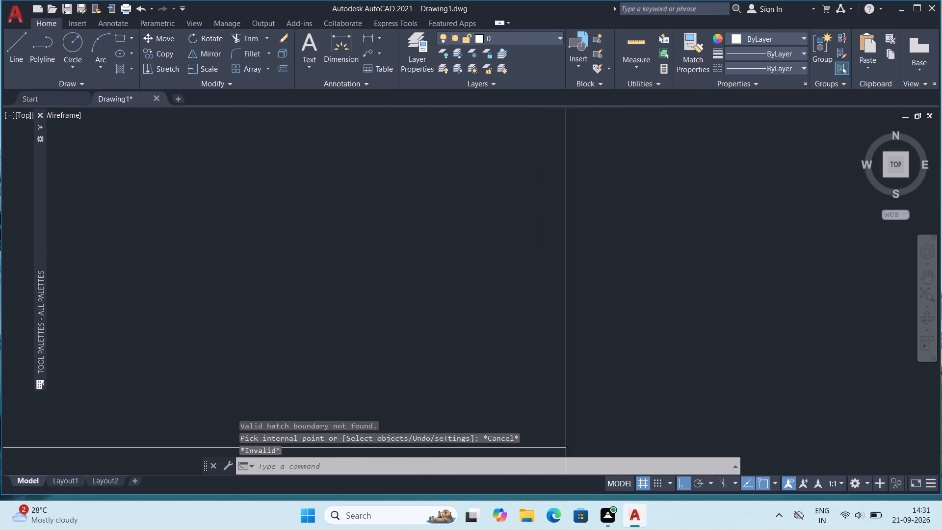
pyautogui.scroll(-3, 402, 222)
pyautogui.press('Escape')
pyautogui.scroll(-1, 445, 312)
pyautogui.scroll(5, 447, 316)
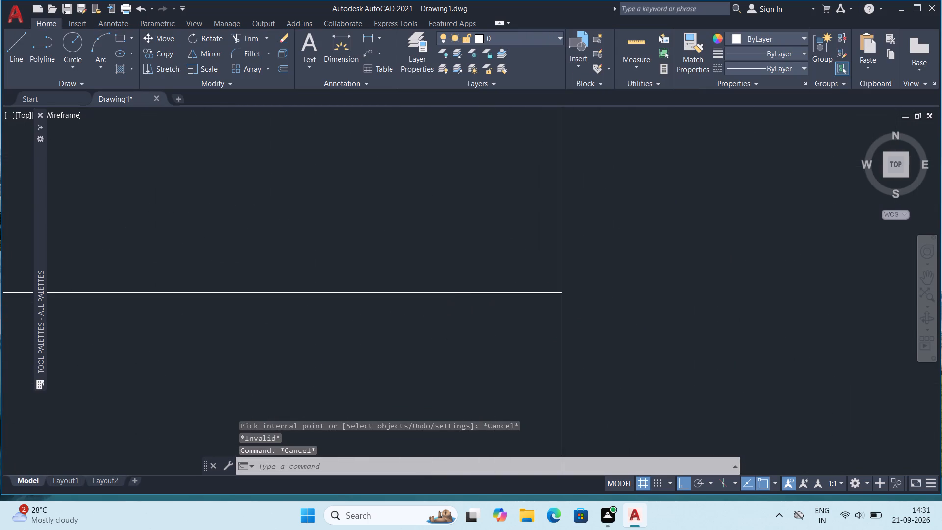
pyautogui.scroll(2, 447, 316)
pyautogui.scroll(-8, 447, 317)
pyautogui.scroll(-3, 452, 356)
# Hatch the partition between the middle and lower small west rooms up to the southwest bedroom door, including the connected outer wall and door stubs.
pyautogui.moveTo(386, 227); pyautogui.dragTo(553, 265, button='middle')
pyautogui.scroll(-3, 656, 263)
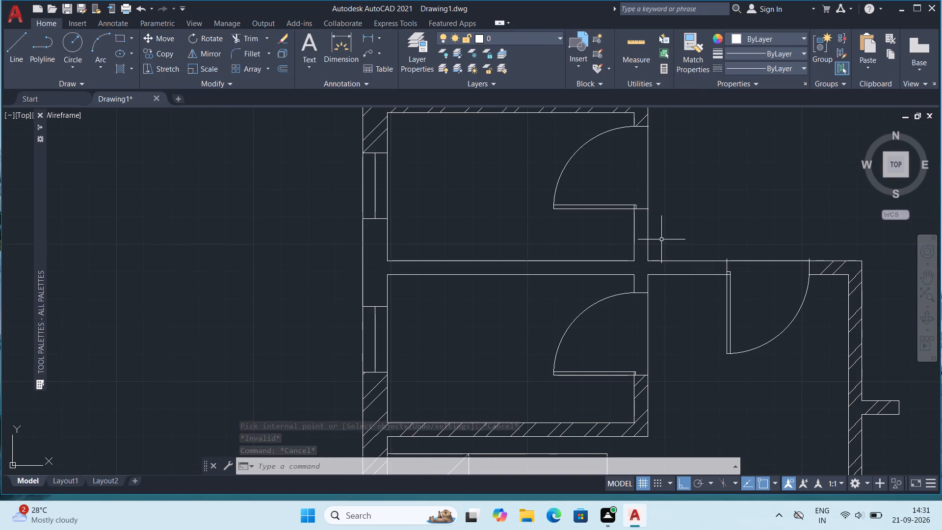
pyautogui.moveTo(640, 306); pyautogui.dragTo(609, 271, button='middle')
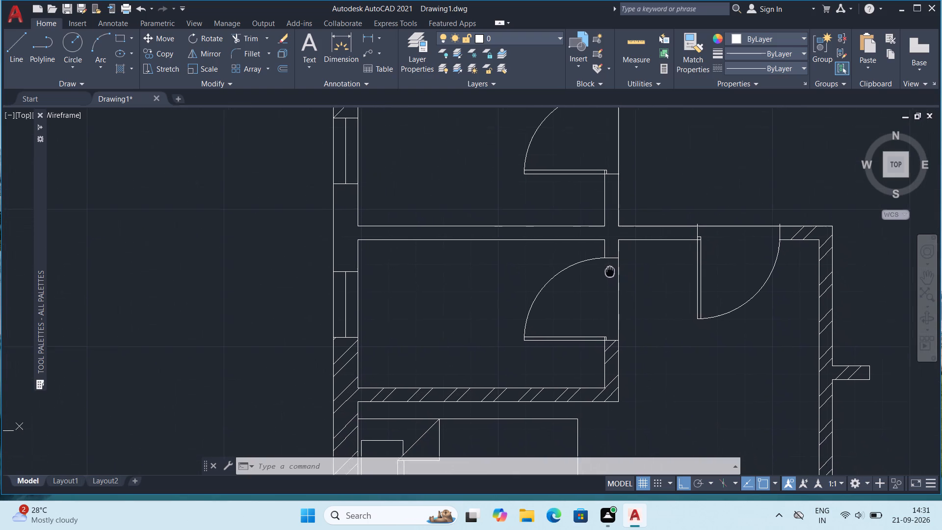
pyautogui.moveTo(609, 271); pyautogui.dragTo(485, 343, button='middle')
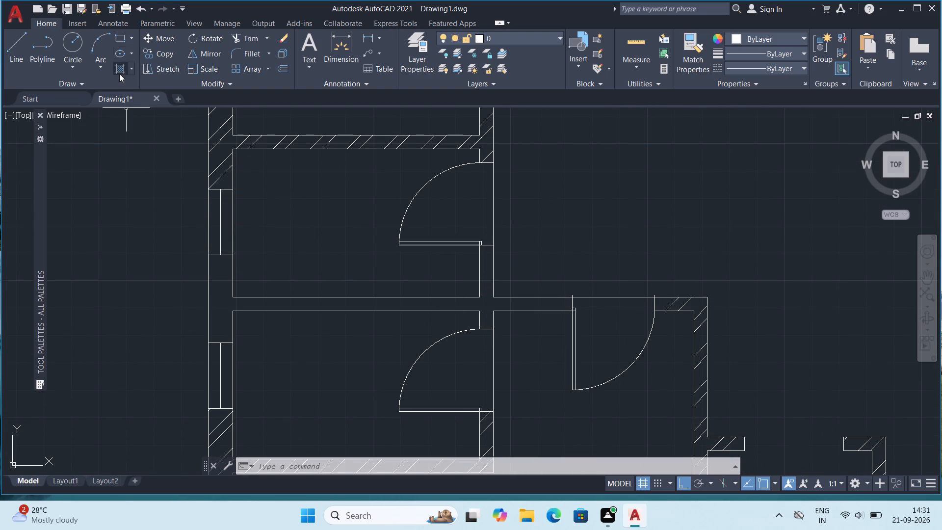
pyautogui.click(120, 67)
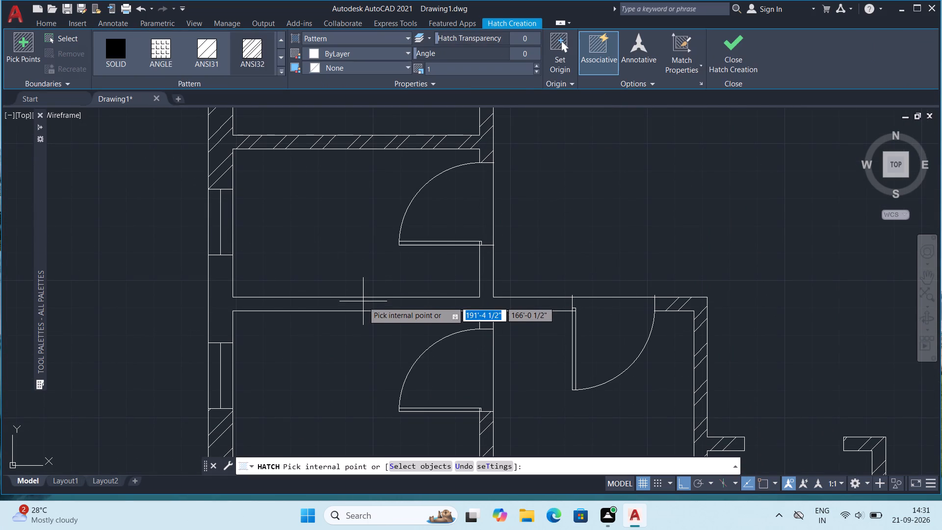
pyautogui.click(363, 298)
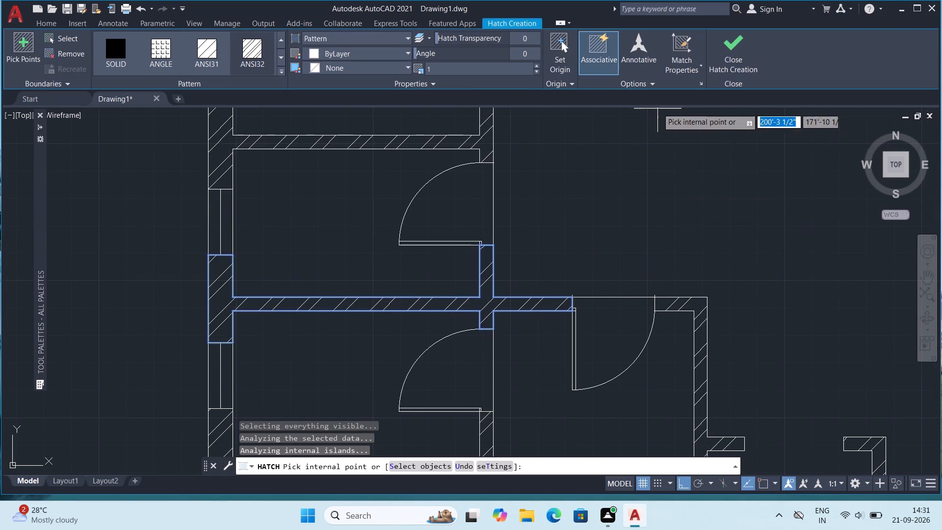
pyautogui.click(727, 44)
# Review the complete floor plan and its wall hatching.
pyautogui.scroll(-2, 516, 303)
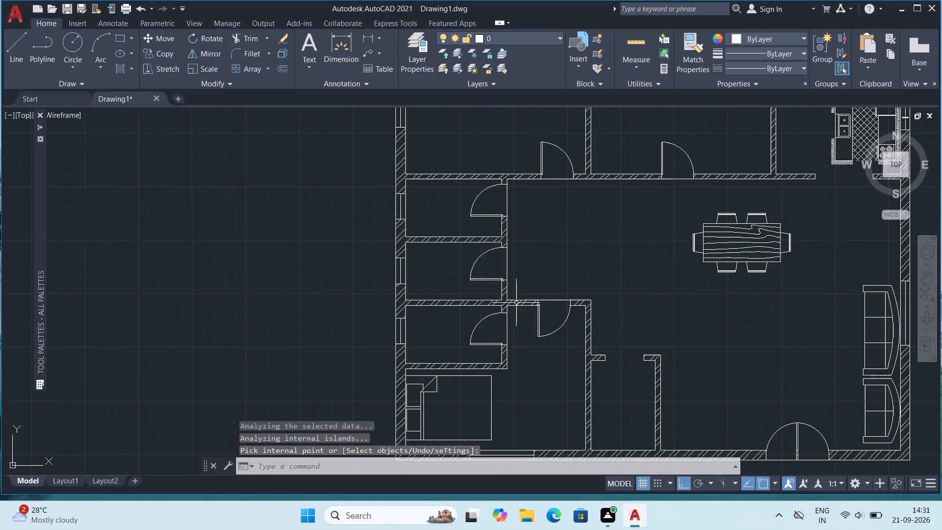
pyautogui.moveTo(651, 264); pyautogui.dragTo(349, 329, button='middle')
pyautogui.scroll(-2, 359, 317)
pyautogui.moveTo(445, 294); pyautogui.dragTo(514, 277, button='middle')
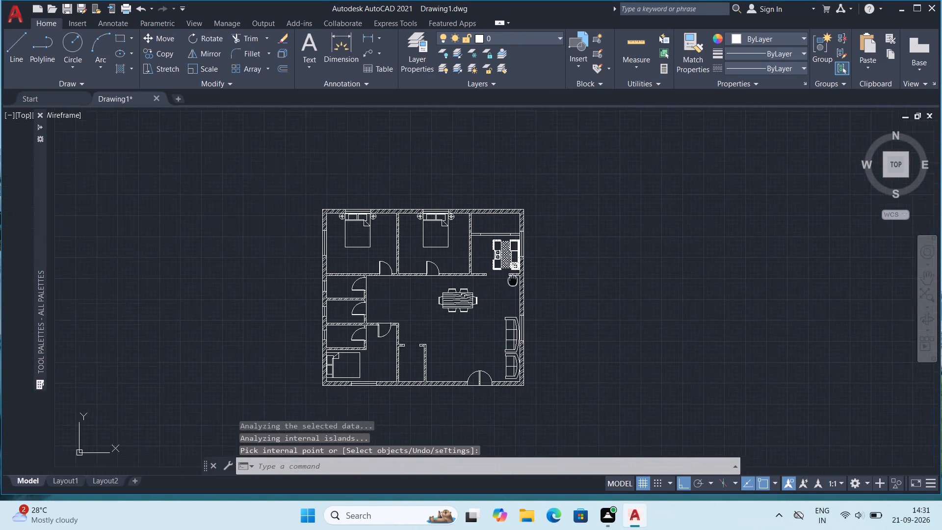
pyautogui.moveTo(514, 277); pyautogui.dragTo(518, 271, button='middle')
pyautogui.scroll(1, 493, 269)
pyautogui.moveTo(364, 395); pyautogui.dragTo(384, 365, button='middle')
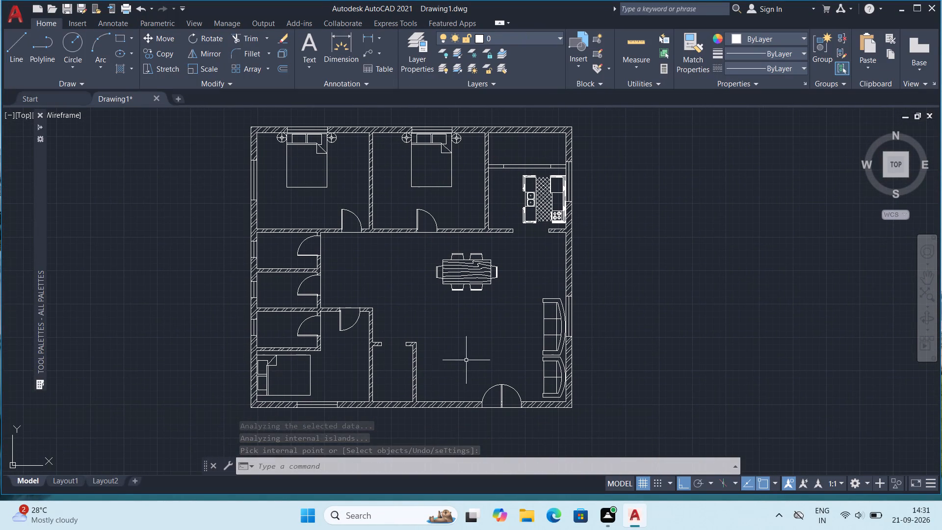
pyautogui.moveTo(512, 348); pyautogui.dragTo(518, 330, button='middle')
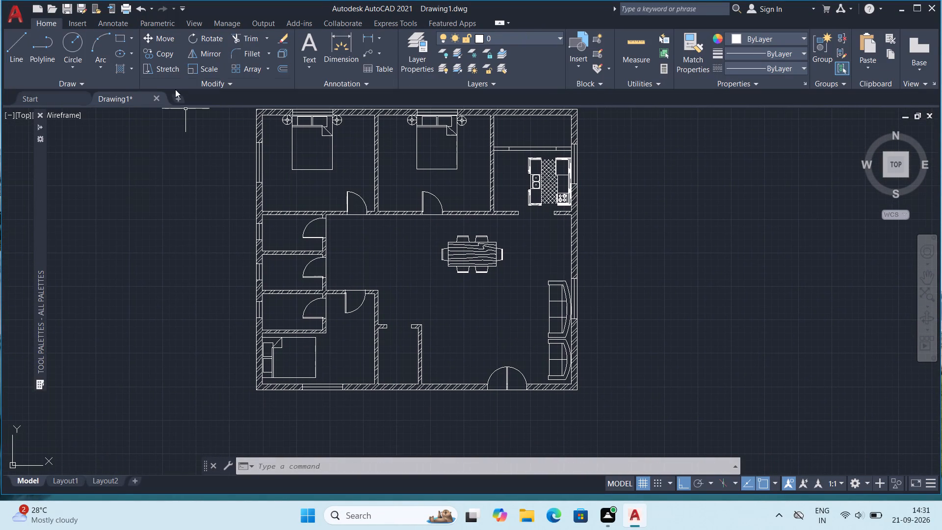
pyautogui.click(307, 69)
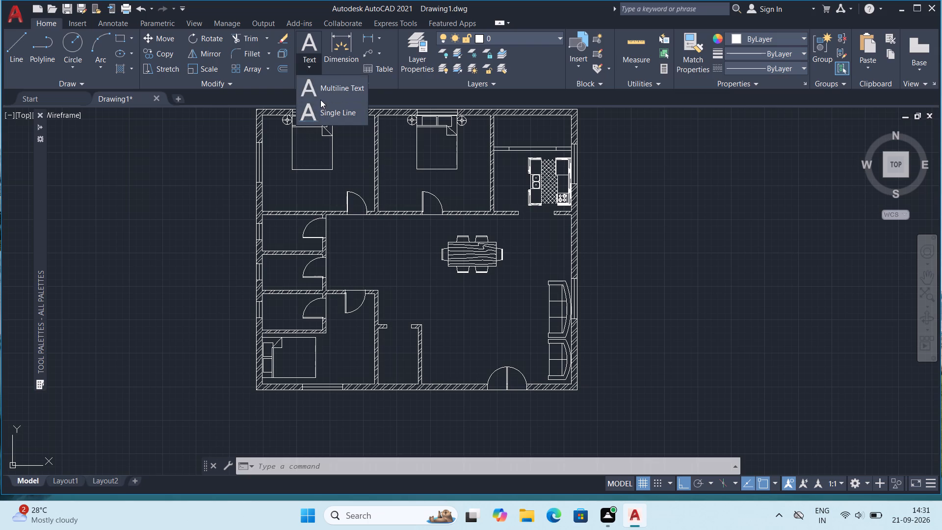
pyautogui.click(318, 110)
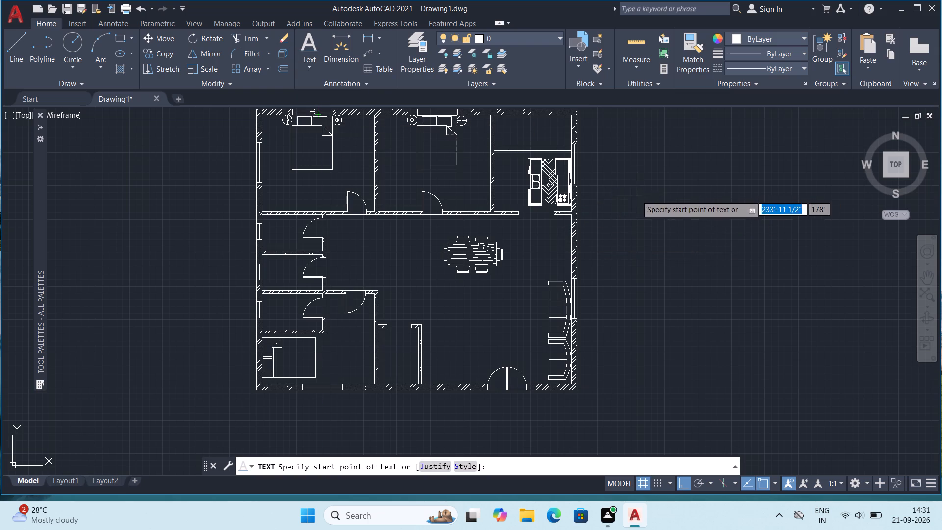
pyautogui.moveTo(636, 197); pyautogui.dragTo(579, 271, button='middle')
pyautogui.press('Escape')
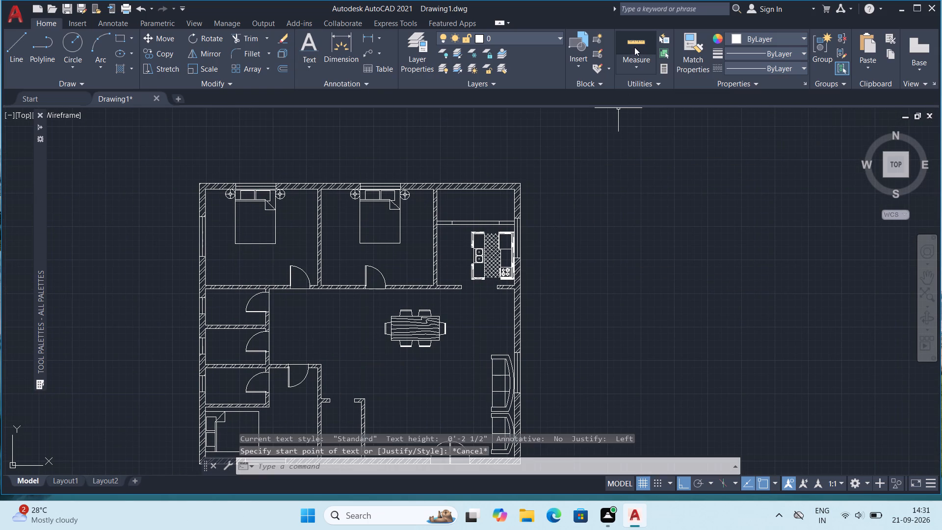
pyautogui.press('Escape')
# Measure the small west rooms and the southwest bedroom with quick measurement.
pyautogui.click(634, 47)
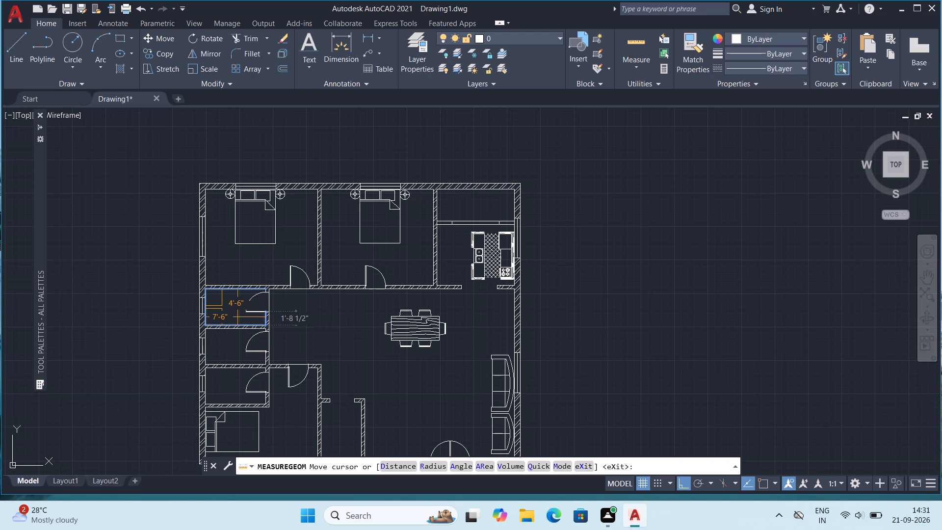
pyautogui.moveTo(237, 319); pyautogui.dragTo(267, 146, button='middle')
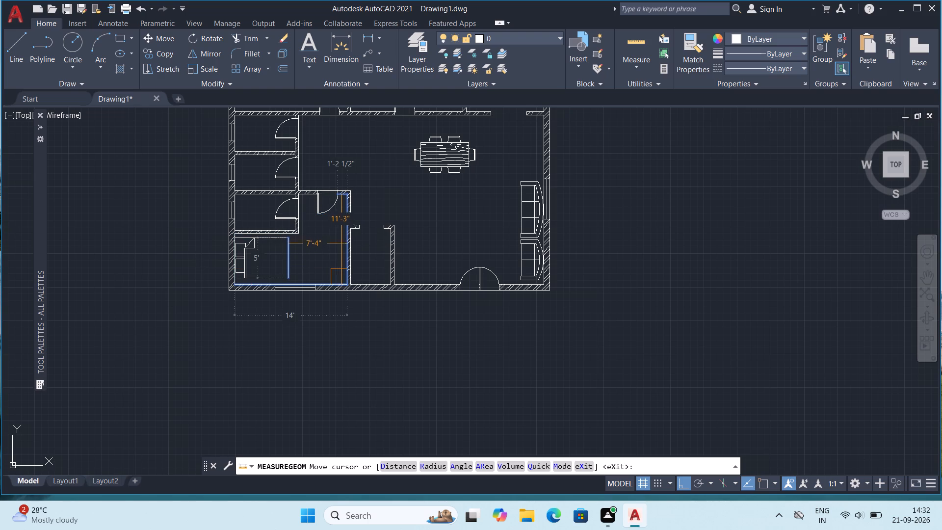
pyautogui.press('Escape')
# Place single-line text reading BED ROOM in the empty area east of the plan, about 2'-7 1/2" high with no rotation.
pyautogui.moveTo(517, 280); pyautogui.dragTo(479, 458, button='middle')
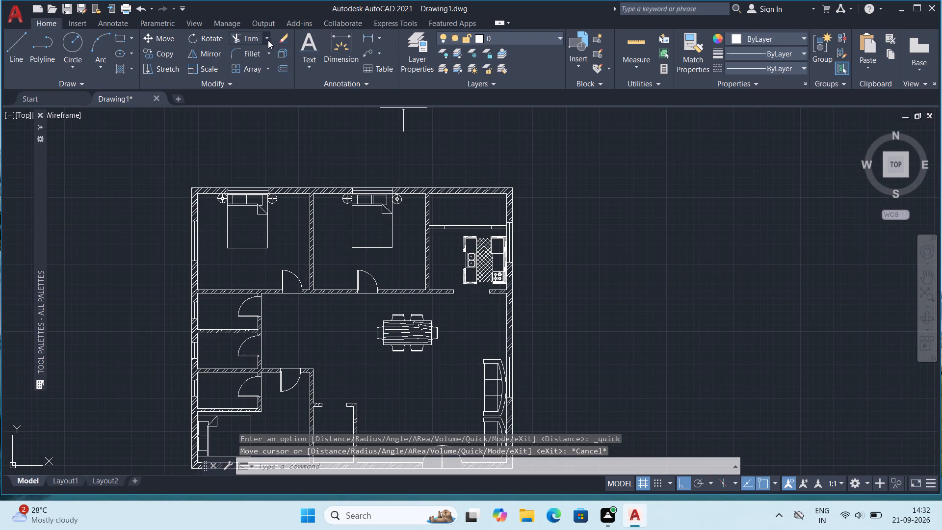
pyautogui.click(313, 70)
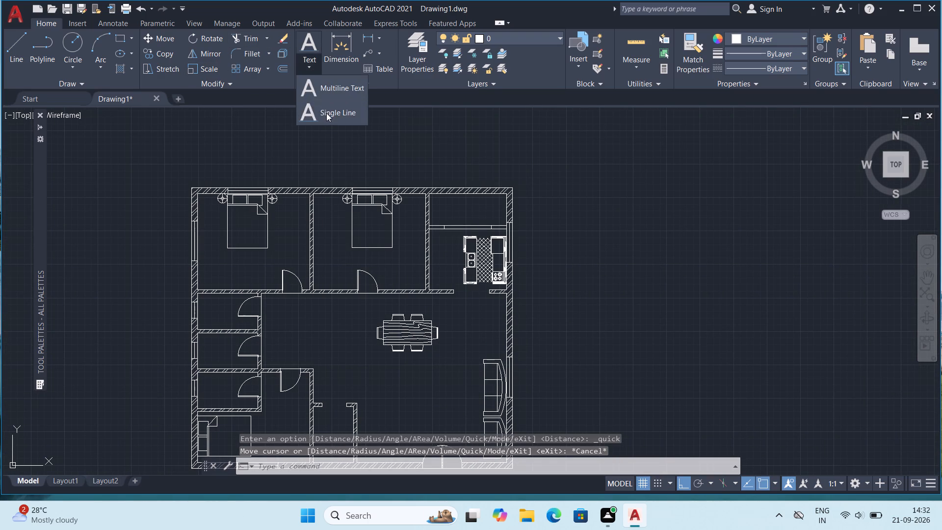
pyautogui.click(326, 113)
pyautogui.moveTo(596, 250); pyautogui.dragTo(511, 287, button='middle')
pyautogui.click(519, 223)
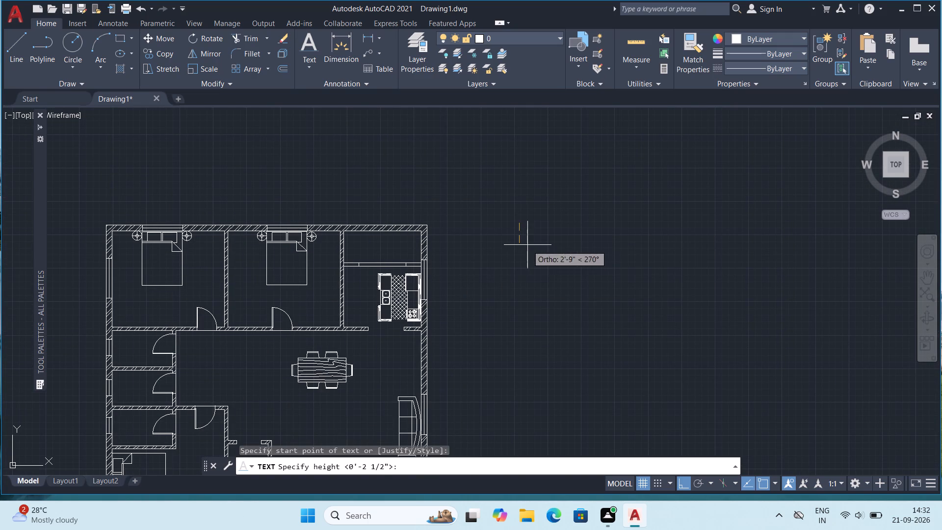
pyautogui.click(527, 244)
pyautogui.click(540, 225)
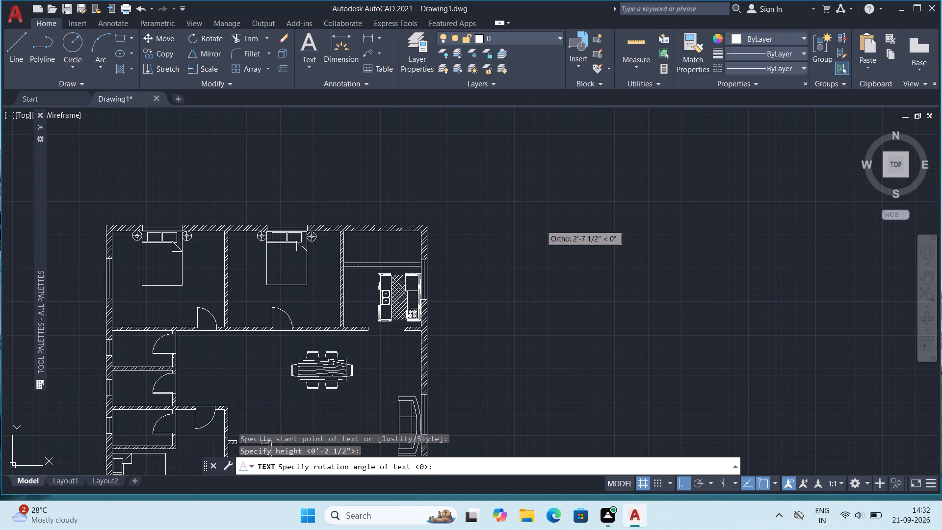
pyautogui.write('BED ROMM')
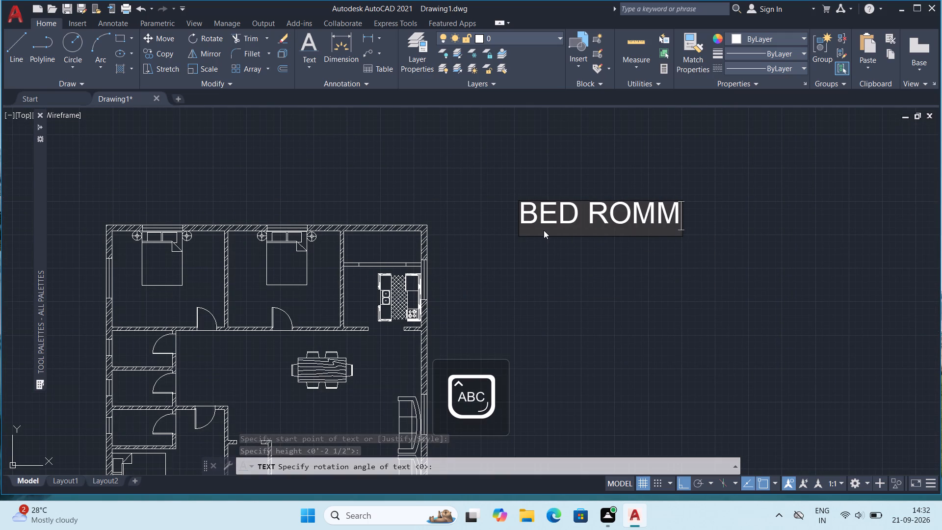
pyautogui.press('BackSpace')
pyautogui.press('BackSpace')
pyautogui.write('OM')
pyautogui.press('Return')
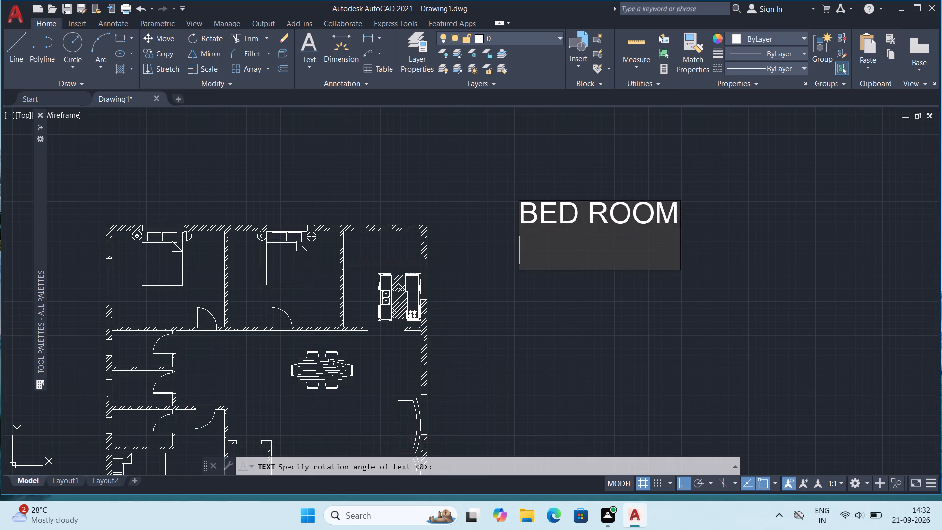
# Add a second text line reading 14'0"X12'0" below BED ROOM and finish the text.
pyautogui.write('14')
pyautogui.press("'")
pyautogui.press('0')
pyautogui.write('"X12')
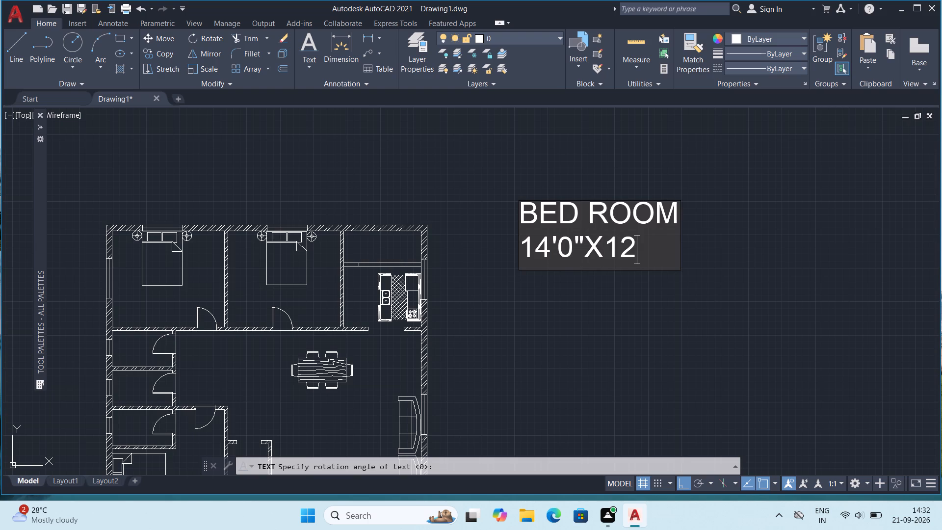
pyautogui.press("'")
pyautogui.press('0')
pyautogui.hotkey('shift', '"')
pyautogui.press('Return')
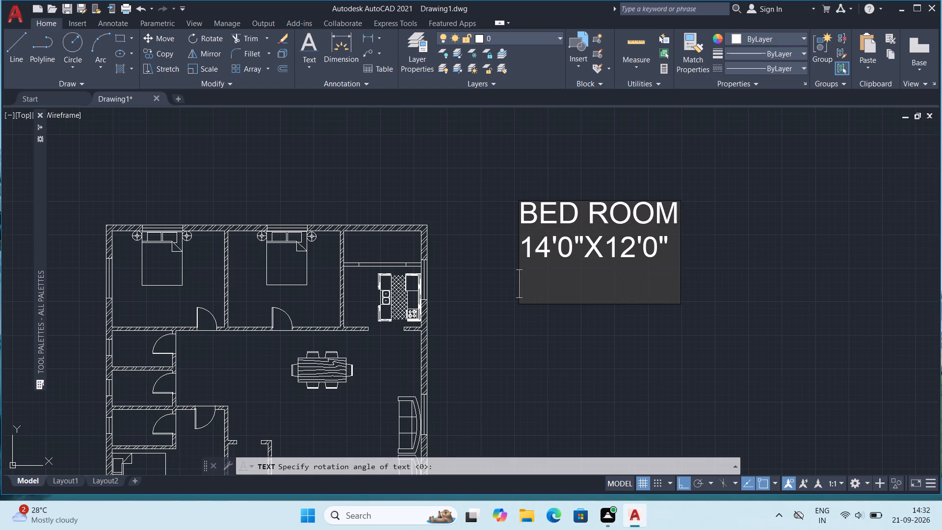
pyautogui.press('Escape')
# Set the height of both the BED ROOM and 14'0"X12'0" texts to 1'.
pyautogui.scroll(-1, 582, 214)
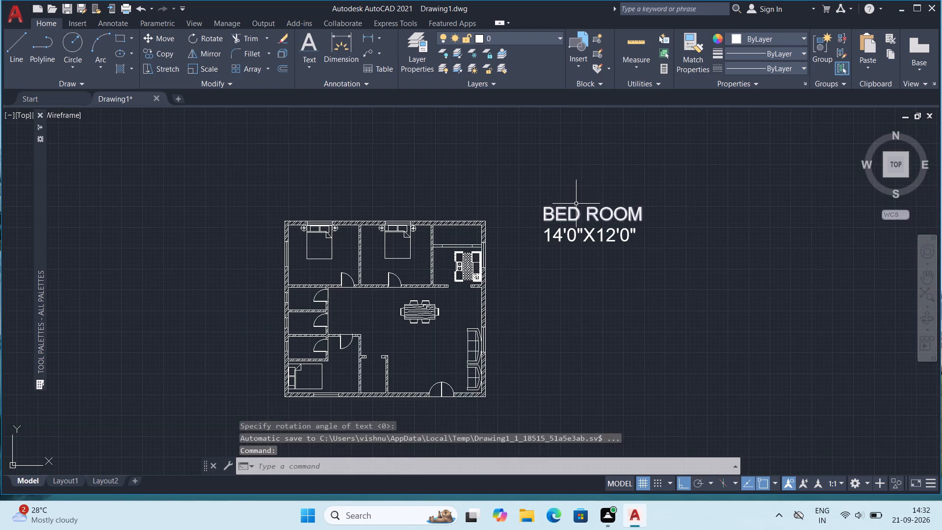
pyautogui.click(554, 210)
pyautogui.click(572, 238)
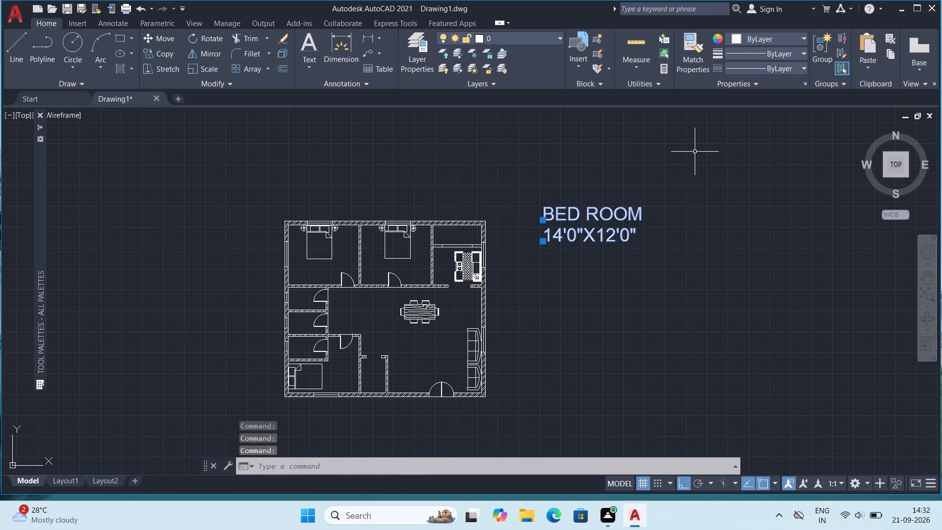
pyautogui.write('QP')
pyautogui.press('Return')
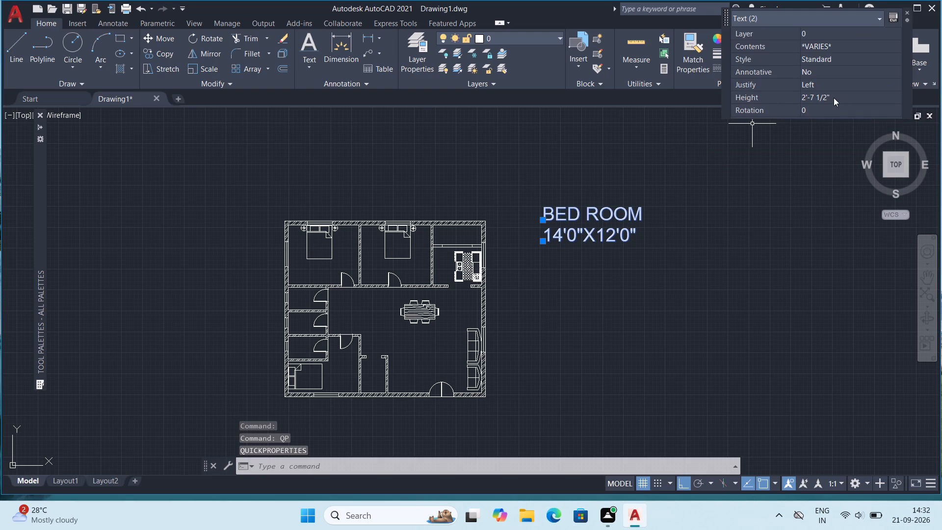
pyautogui.click(843, 92)
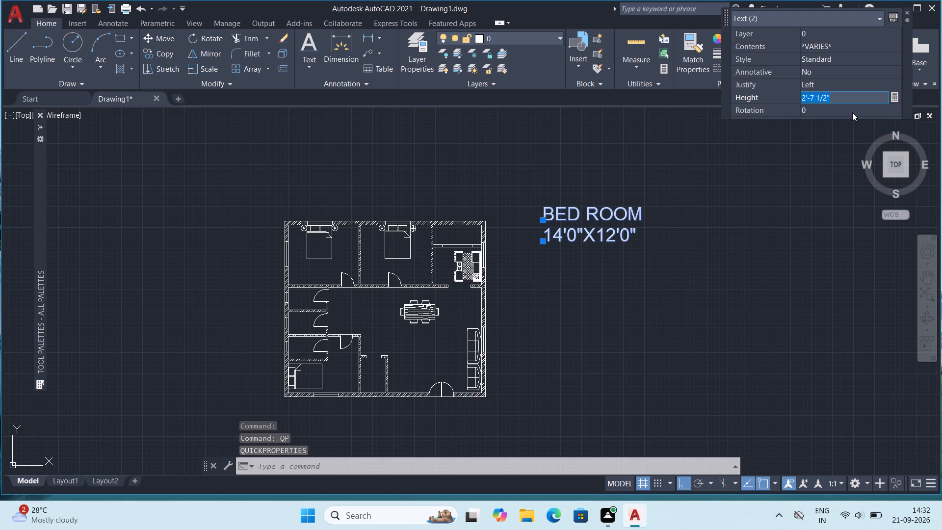
pyautogui.press('1')
pyautogui.press("'")
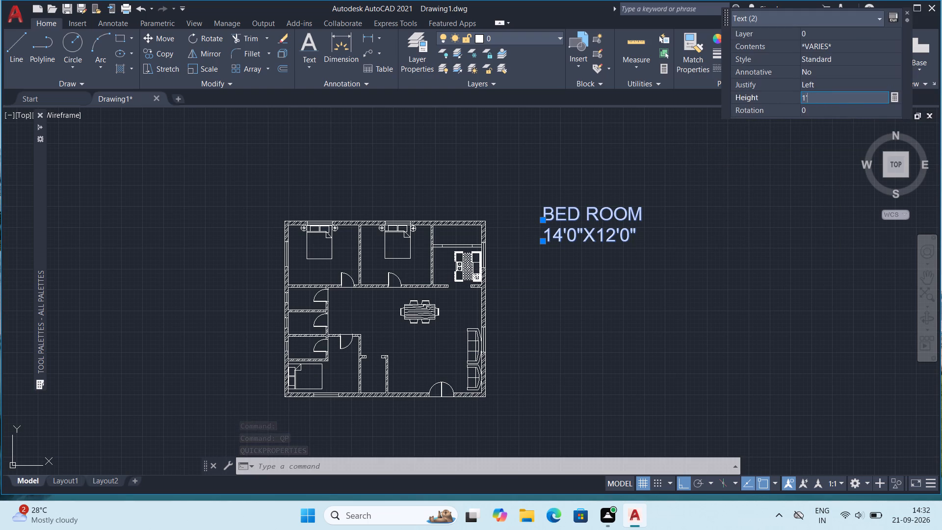
pyautogui.press('Return')
pyautogui.press('Escape')
pyautogui.press('Escape')
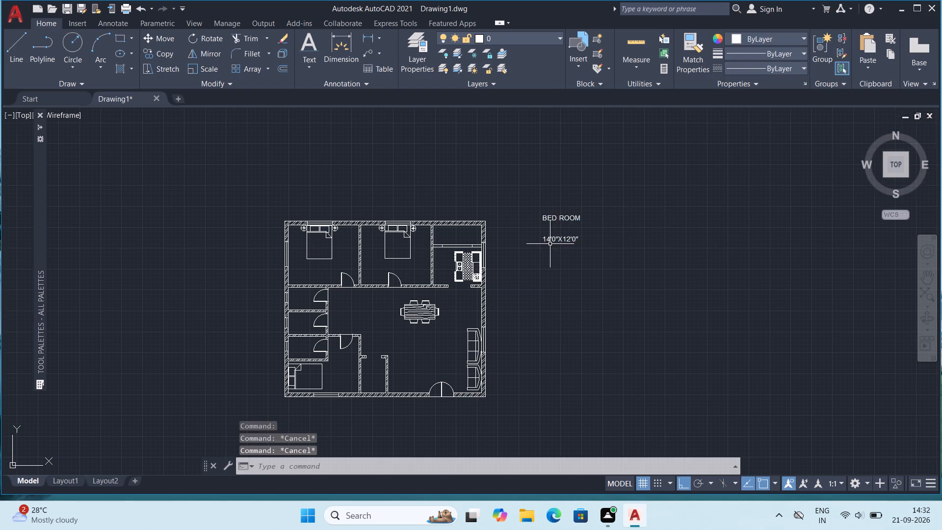
# Copy the BED ROOM and 14'0"X12'0" texts into the northwest bedroom below the bed, the size under the name.
pyautogui.scroll(1, 549, 244)
pyautogui.moveTo(545, 236); pyautogui.dragTo(546, 218, button='middle')
pyautogui.click(586, 183)
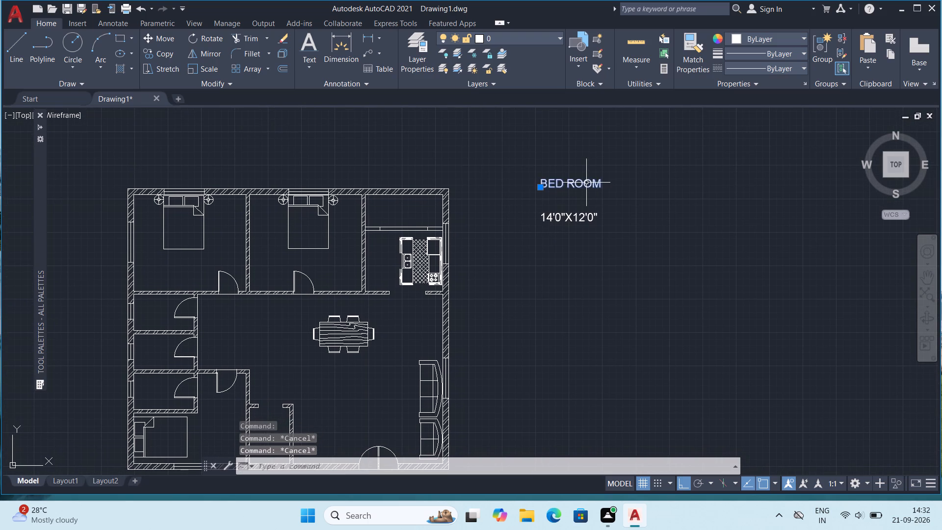
pyautogui.hotkey('ctrl', 'c')
pyautogui.hotkey('ctrl', 'v')
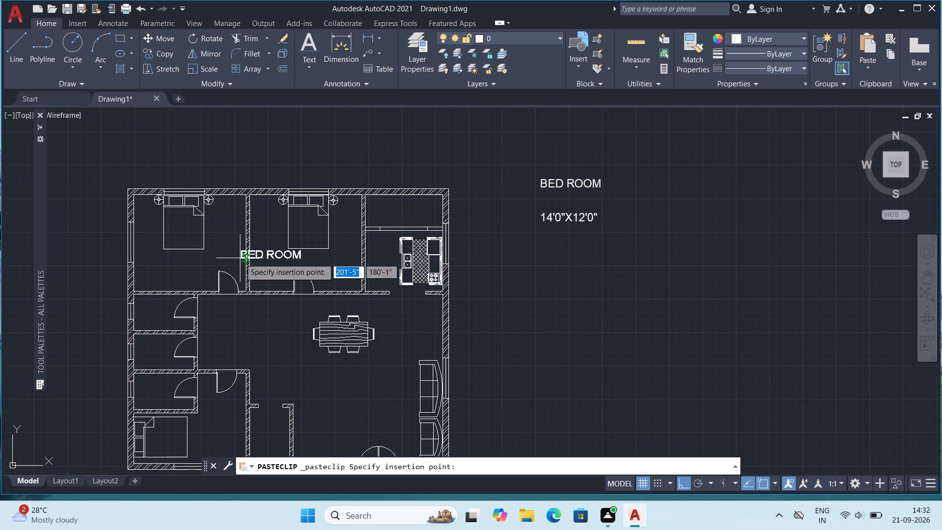
pyautogui.moveTo(240, 259); pyautogui.dragTo(298, 237, button='middle')
pyautogui.click(207, 240)
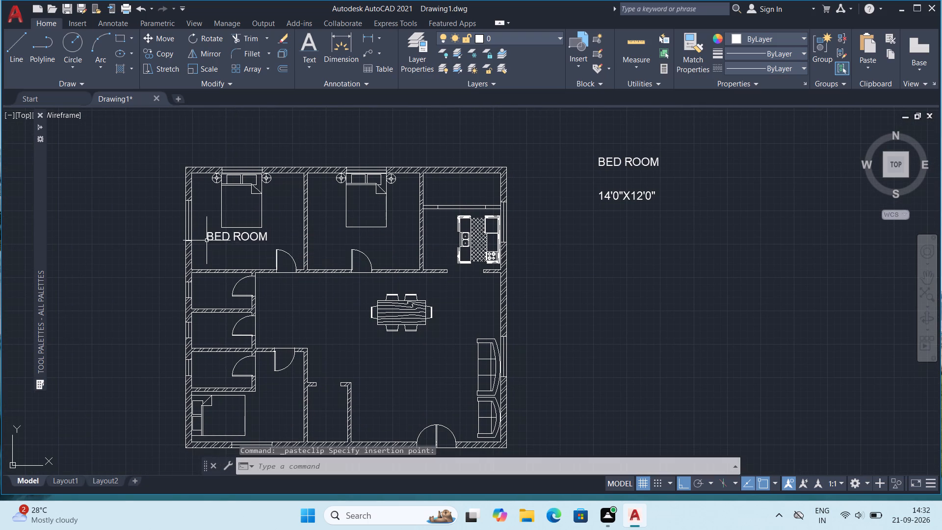
pyautogui.click(606, 195)
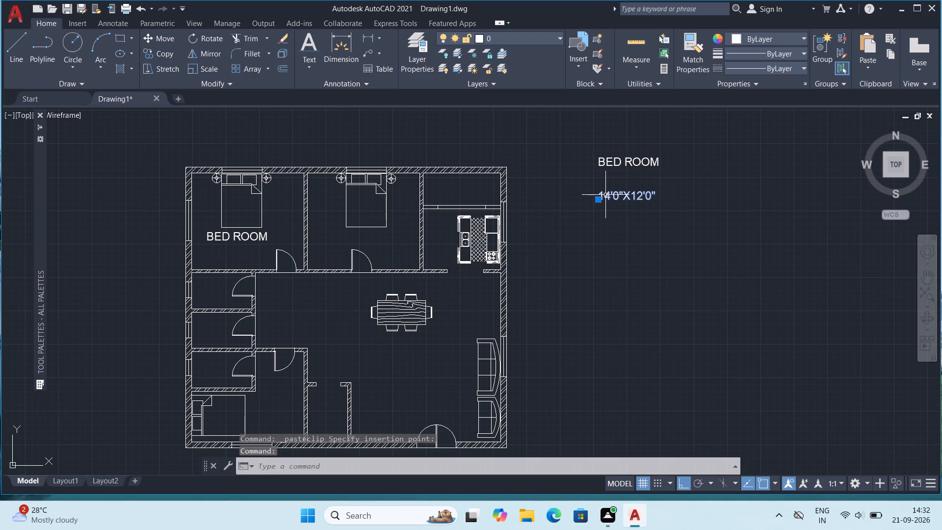
pyautogui.hotkey('ctrl', 'c')
pyautogui.hotkey('ctrl', 'v')
pyautogui.click(206, 253)
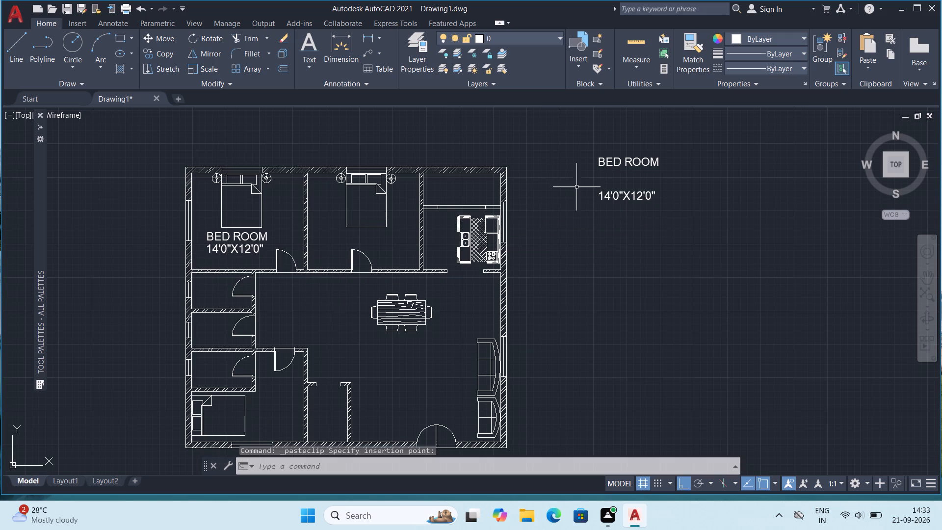
# Copy the BED ROOM and 14'0"X12'0" texts into the north middle bedroom below its bed.
pyautogui.click(640, 161)
pyautogui.hotkey('ctrl', 'c')
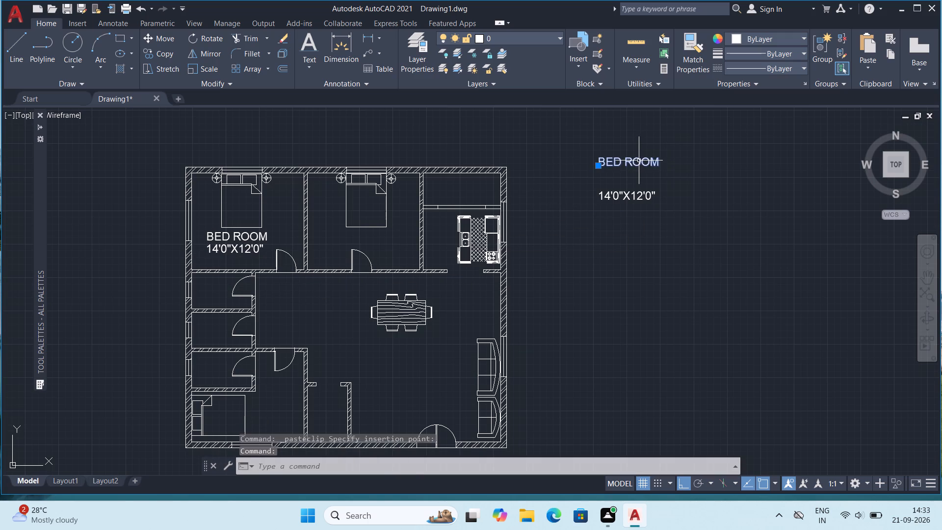
pyautogui.hotkey('ctrl', 'v')
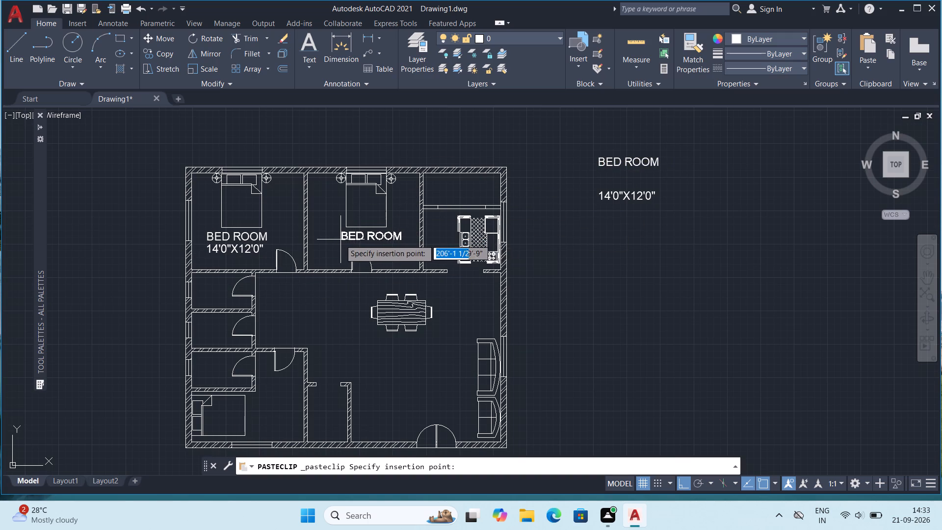
pyautogui.click(339, 239)
pyautogui.click(622, 197)
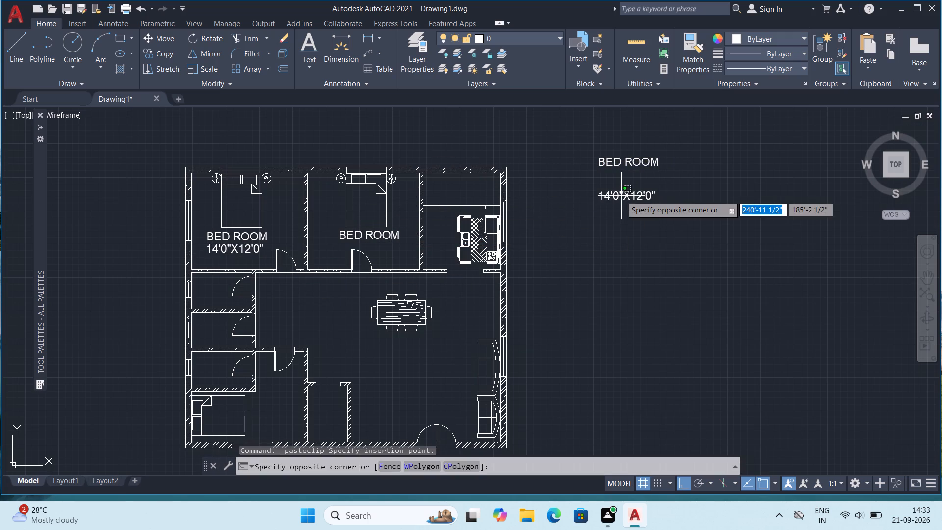
pyautogui.click(617, 197)
pyautogui.hotkey('ctrl', 'c')
pyautogui.hotkey('ctrl', 'v')
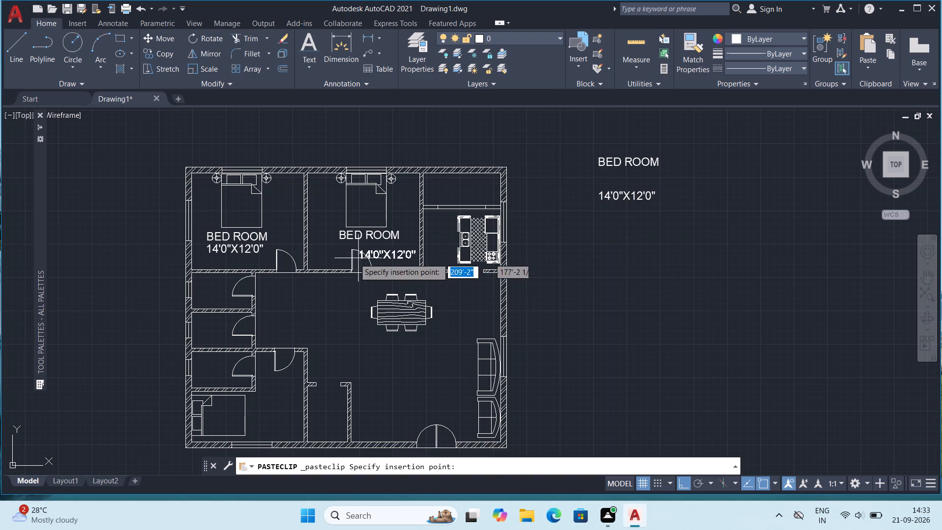
pyautogui.click(344, 251)
# Measure the balcony space north of the kitchen with quick measurement.
pyautogui.moveTo(570, 228); pyautogui.dragTo(573, 199, button='middle')
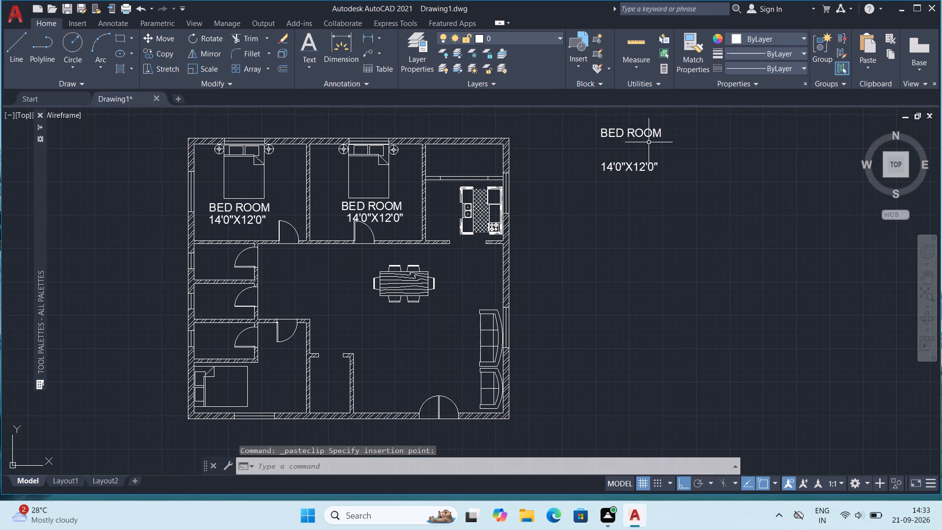
pyautogui.click(631, 38)
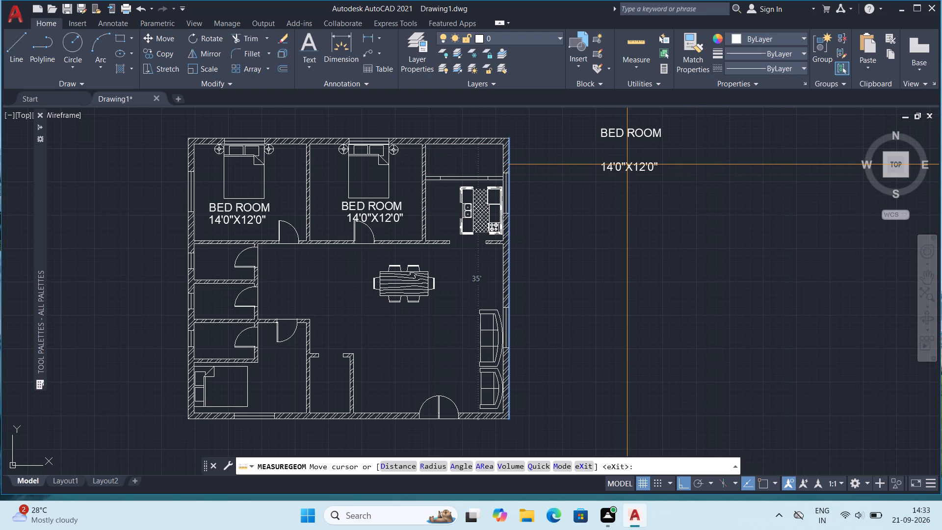
pyautogui.press('Escape')
pyautogui.press('Escape')
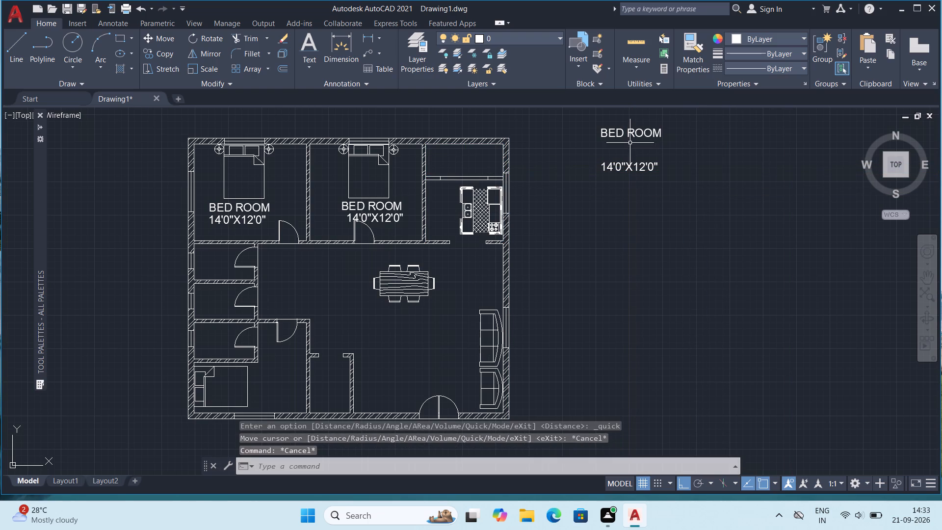
# Change the spare BED ROOM text east of the plan to BALCONY.
pyautogui.doubleClick(629, 134)
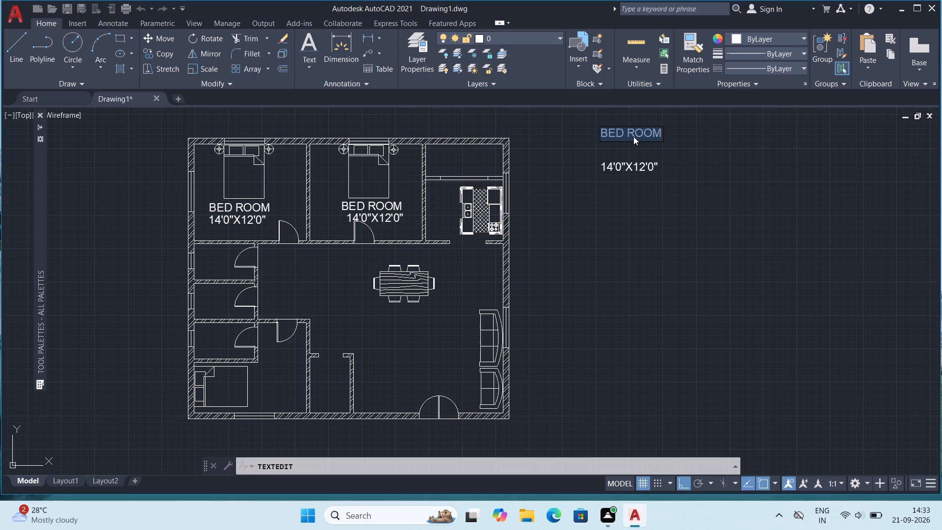
pyautogui.write('BALCONY')
pyautogui.press('Return')
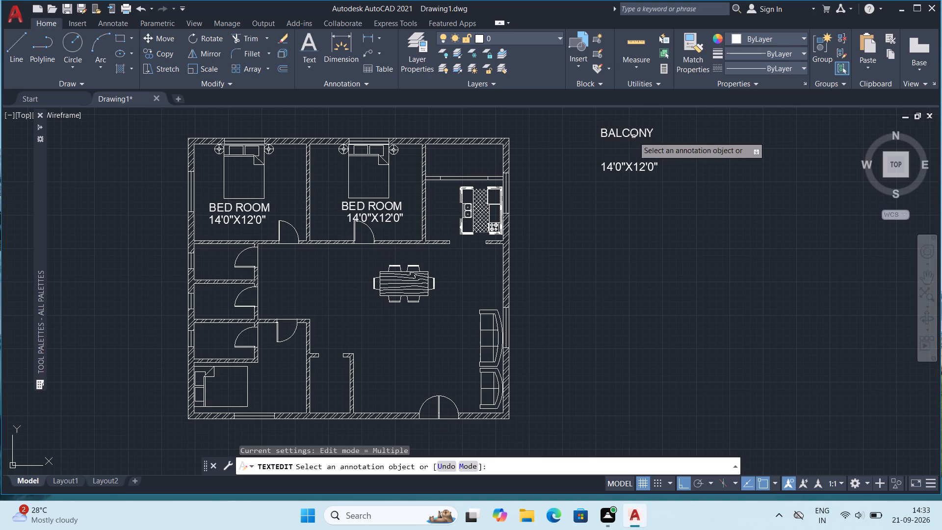
pyautogui.press('Escape')
# Change the spare size text under BALCONY, east of the plan, to 9'8"X4'.
pyautogui.doubleClick(619, 165)
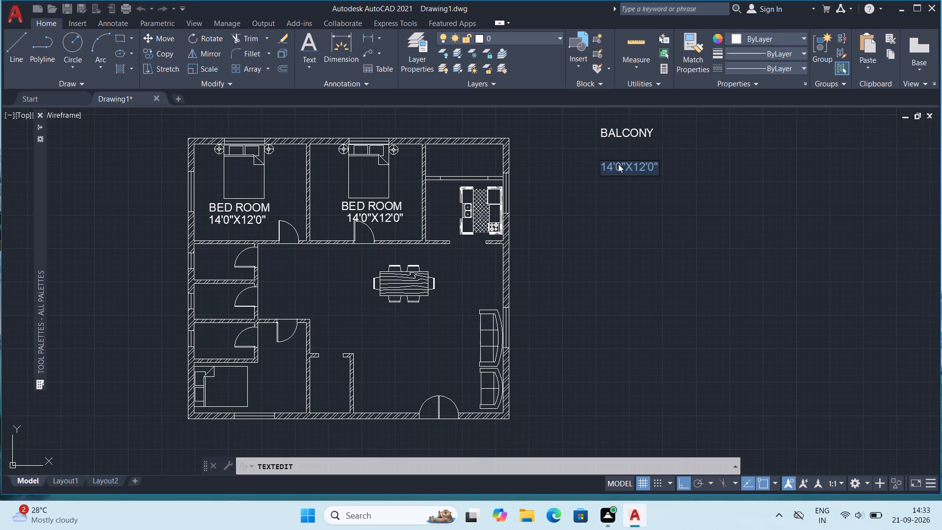
pyautogui.write("9'")
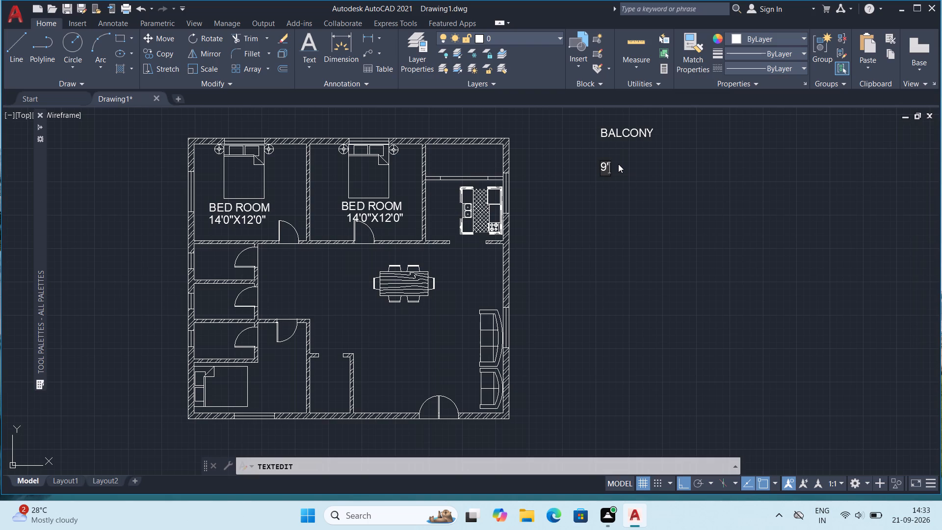
pyautogui.write('8"')
pyautogui.press('x')
pyautogui.write("4'")
pyautogui.press('Return')
pyautogui.press('Escape')
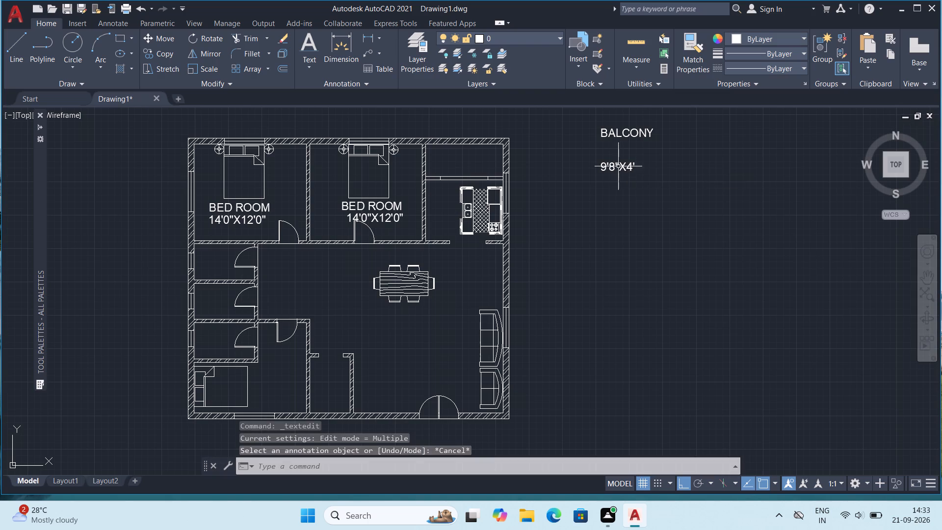
pyautogui.press('Escape')
# Copy the BALCONY and 9'8"X4' texts into the balcony north of the kitchen, the size under the name.
pyautogui.click(618, 134)
pyautogui.hotkey('ctrl', 'c')
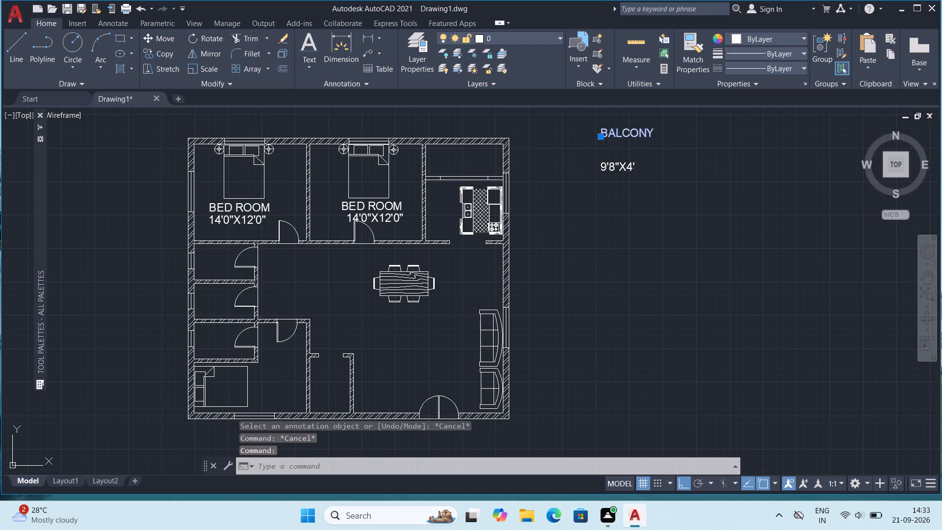
pyautogui.hotkey('ctrl', 'v')
pyautogui.scroll(2, 443, 157)
pyautogui.click(443, 155)
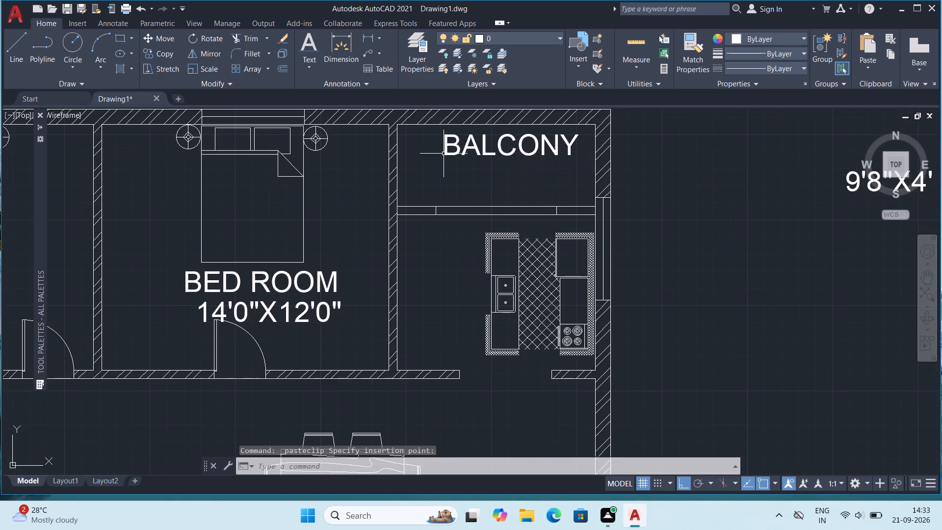
pyautogui.scroll(-1, 541, 167)
pyautogui.click(741, 180)
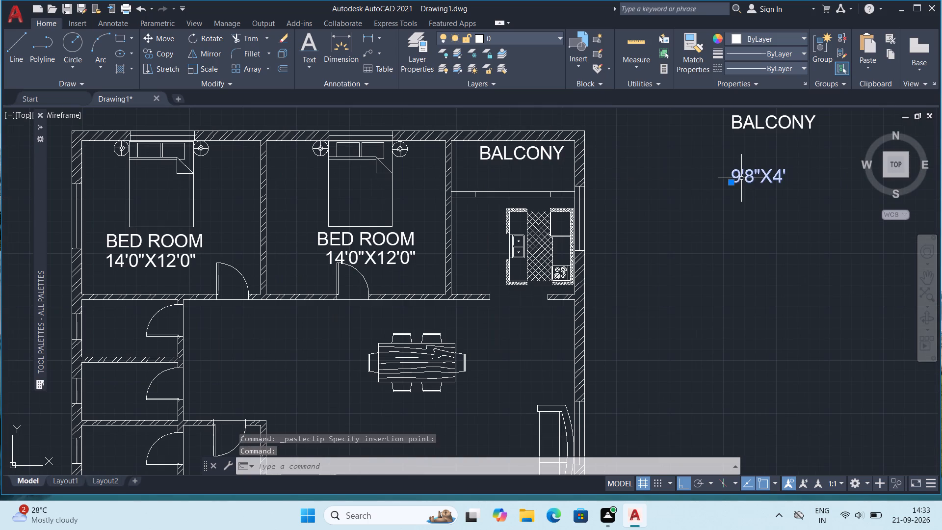
pyautogui.hotkey('ctrl', 'c')
pyautogui.hotkey('ctrl', 'v')
pyautogui.click(483, 182)
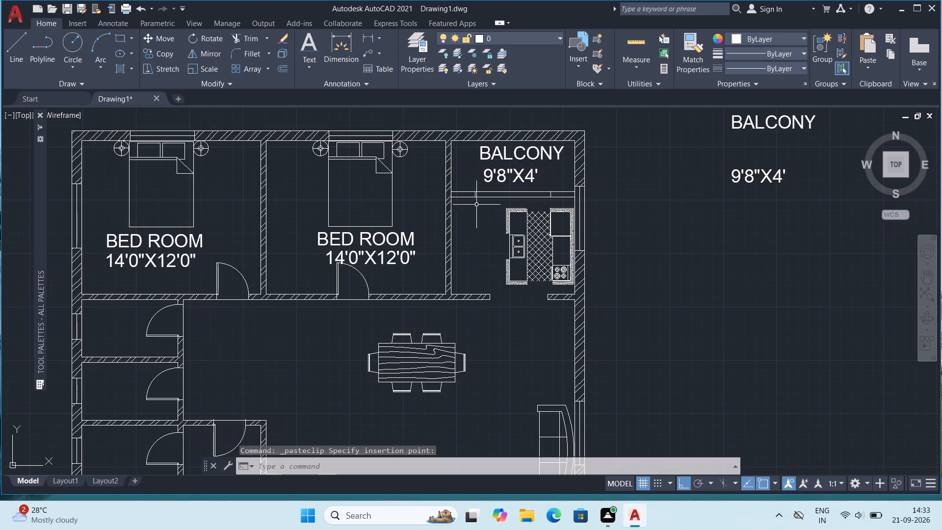
# Change the spare BALCONY text east of the plan to TOILET.
pyautogui.moveTo(475, 212); pyautogui.dragTo(532, 213, button='middle')
pyautogui.moveTo(703, 178); pyautogui.dragTo(695, 192, button='middle')
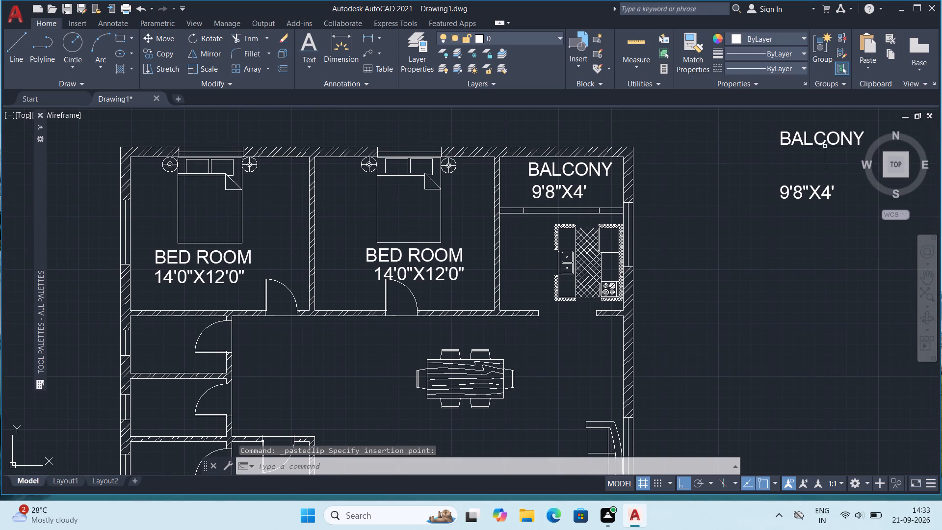
pyautogui.doubleClick(823, 138)
pyautogui.doubleClick(822, 138)
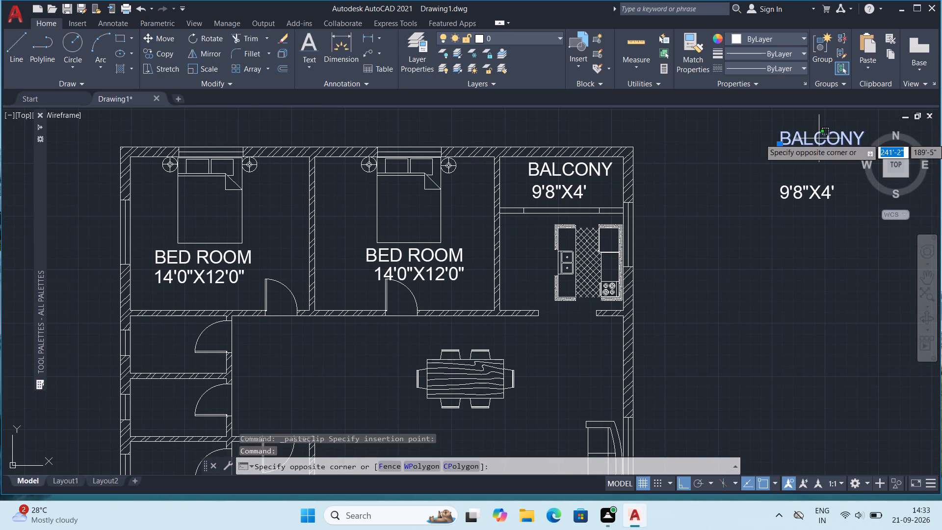
pyautogui.press('Escape')
pyautogui.press('Escape')
pyautogui.press('Escape')
pyautogui.doubleClick(792, 138)
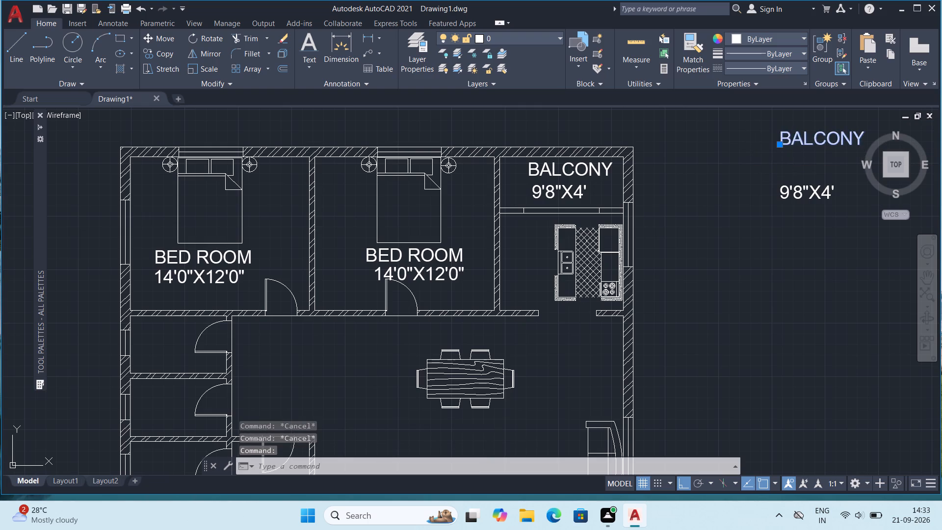
pyautogui.write('TOILET')
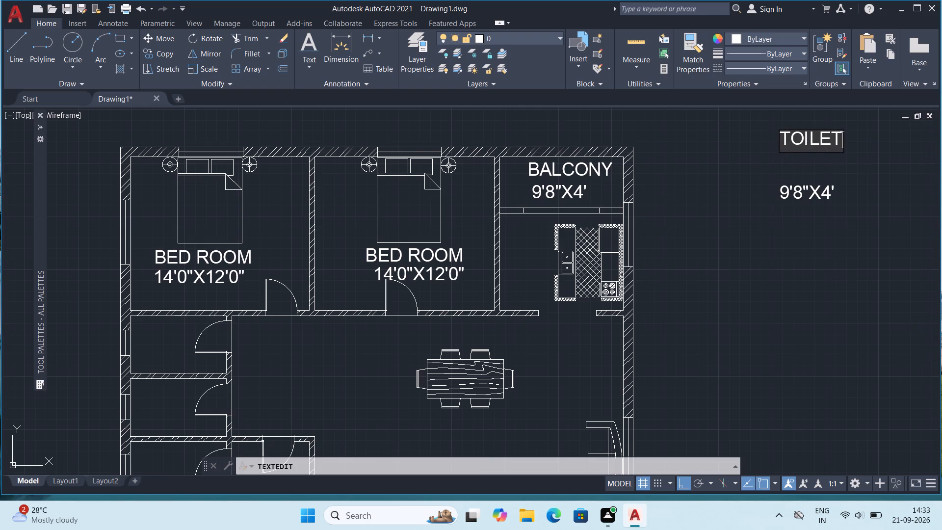
pyautogui.press('Return')
pyautogui.press('Escape')
# Copy the TOILET text into the northernmost of the three small rooms along the west wall.
pyautogui.click(809, 141)
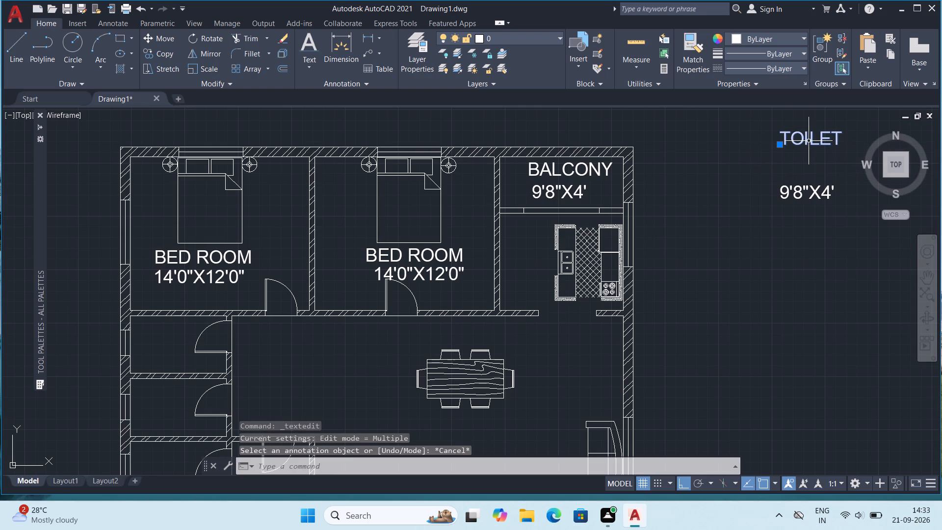
pyautogui.hotkey('ctrl', 'c')
pyautogui.hotkey('ctrl', 'v')
pyautogui.moveTo(155, 363); pyautogui.dragTo(204, 330, button='middle')
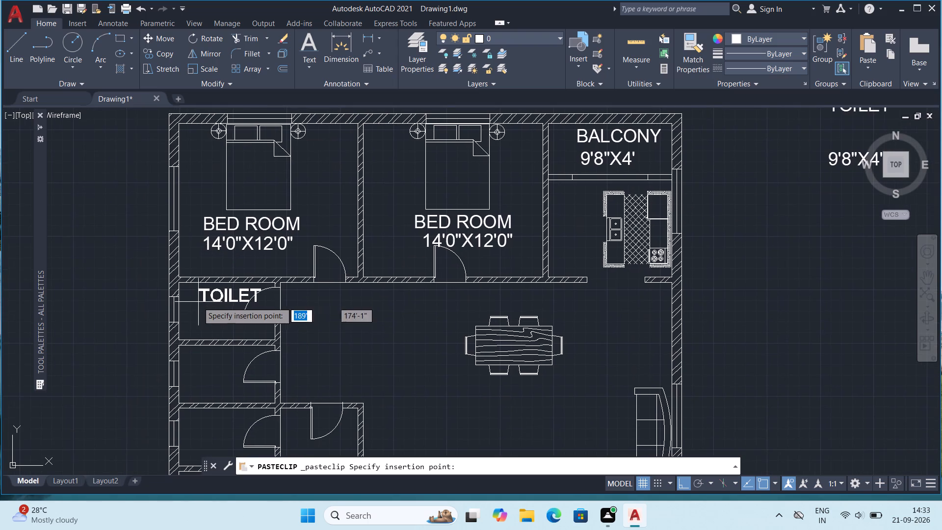
pyautogui.click(195, 309)
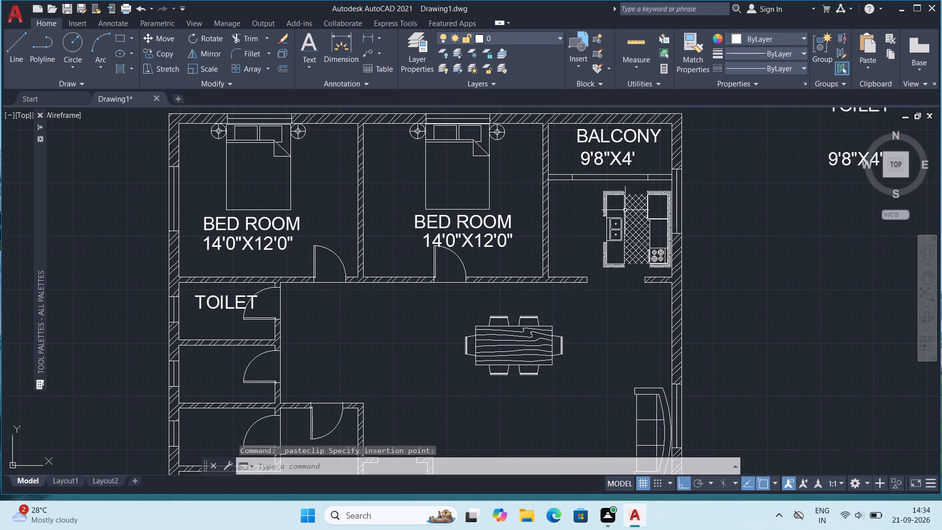
# Measure the northernmost toilet's length and width with quick measurement.
pyautogui.moveTo(724, 209); pyautogui.dragTo(653, 227, button='middle')
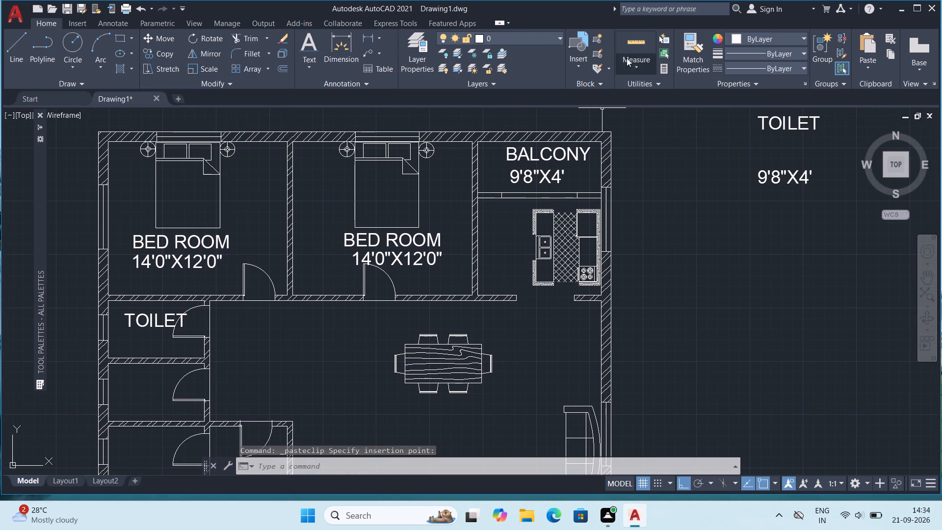
pyautogui.click(631, 41)
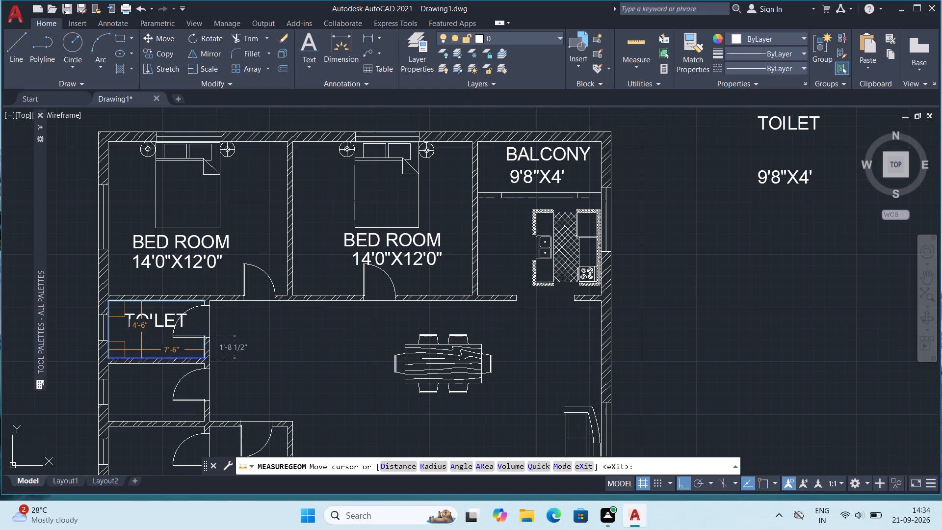
pyautogui.press('Escape')
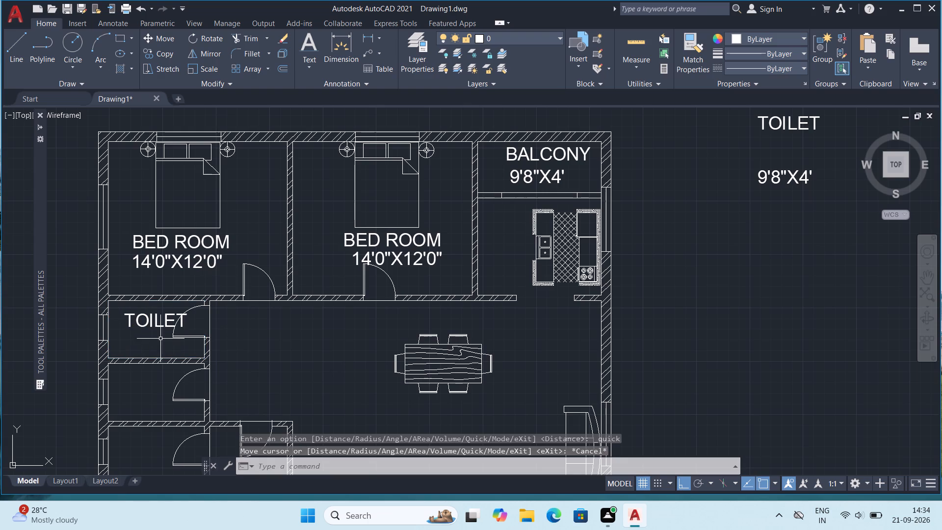
pyautogui.moveTo(776, 222); pyautogui.dragTo(645, 275, button='middle')
pyautogui.moveTo(479, 251); pyautogui.dragTo(628, 209, button='middle')
pyautogui.click(624, 41)
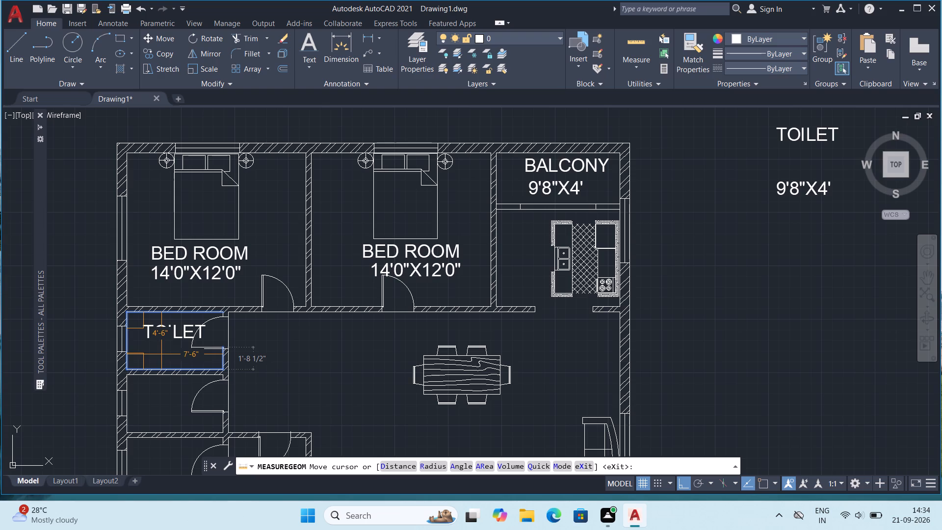
pyautogui.press('Escape')
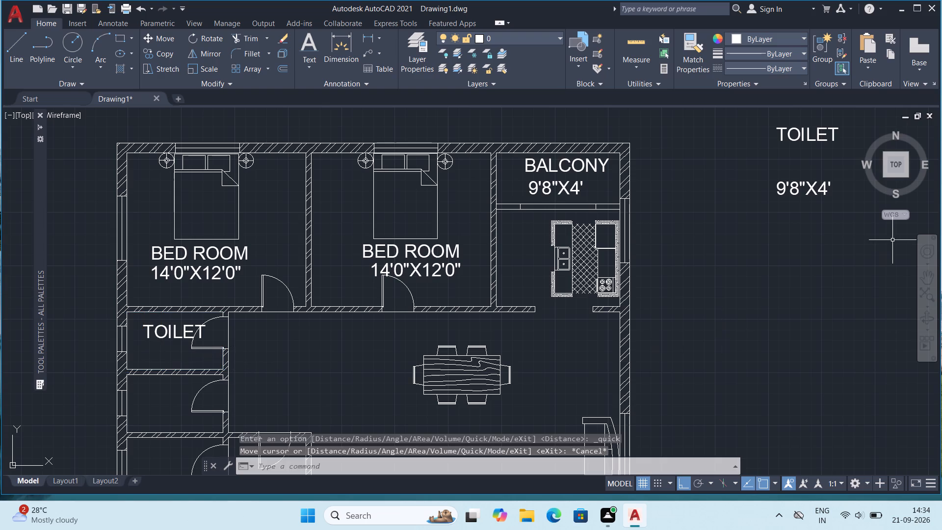
# Change the spare size text under TOILET, east of the plan, to 7'6"X4'6".
pyautogui.moveTo(891, 240); pyautogui.dragTo(668, 305, button='middle')
pyautogui.doubleClick(570, 253)
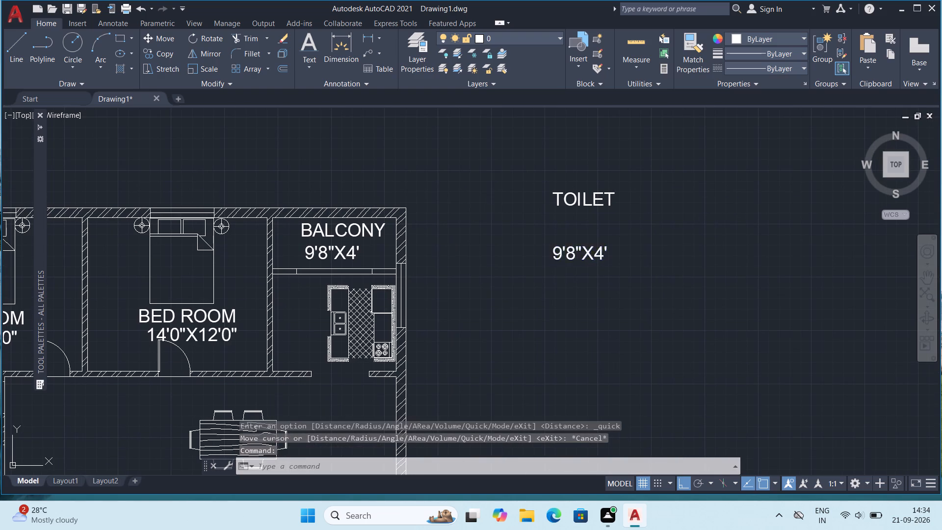
pyautogui.write('7\'6"X')
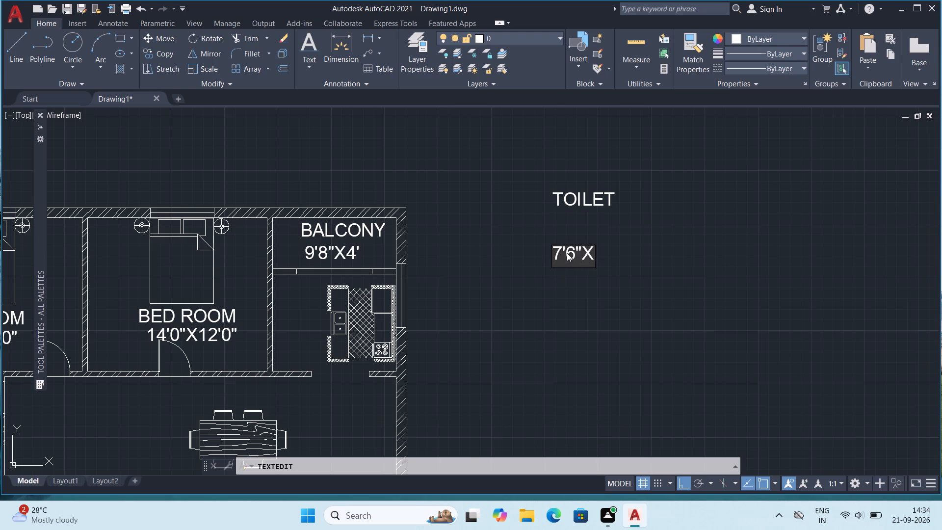
pyautogui.write('4\'6"')
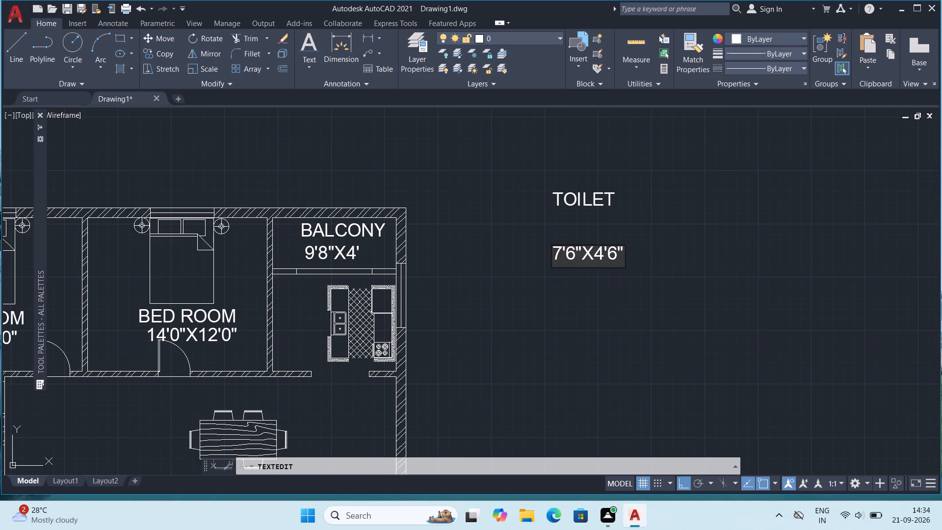
pyautogui.press('Return')
pyautogui.press('Escape')
# Copy the 7'6"X4'6" text into the northernmost toilet, directly under its name.
pyautogui.click(611, 254)
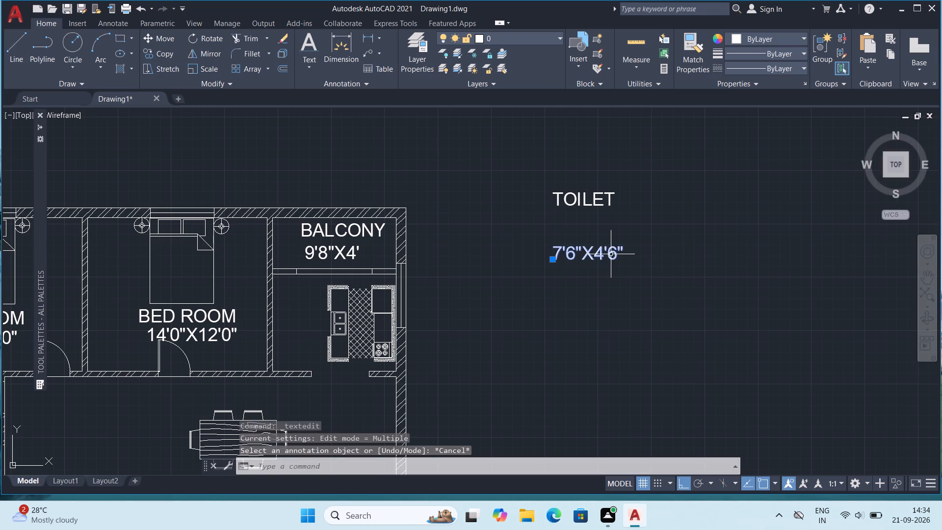
pyautogui.hotkey('ctrl', 'c')
pyautogui.hotkey('ctrl', 'v')
pyautogui.moveTo(269, 254); pyautogui.dragTo(658, 125, button='middle')
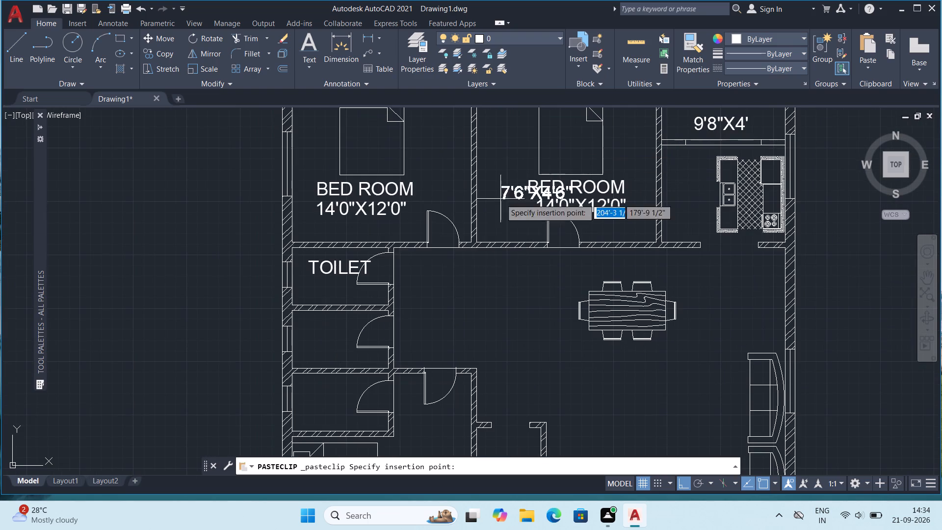
pyautogui.click(306, 291)
# Copy the TOILET and 7'6"X4'6" texts into the middle small room on the west wall, the size under the name.
pyautogui.scroll(-1, 446, 255)
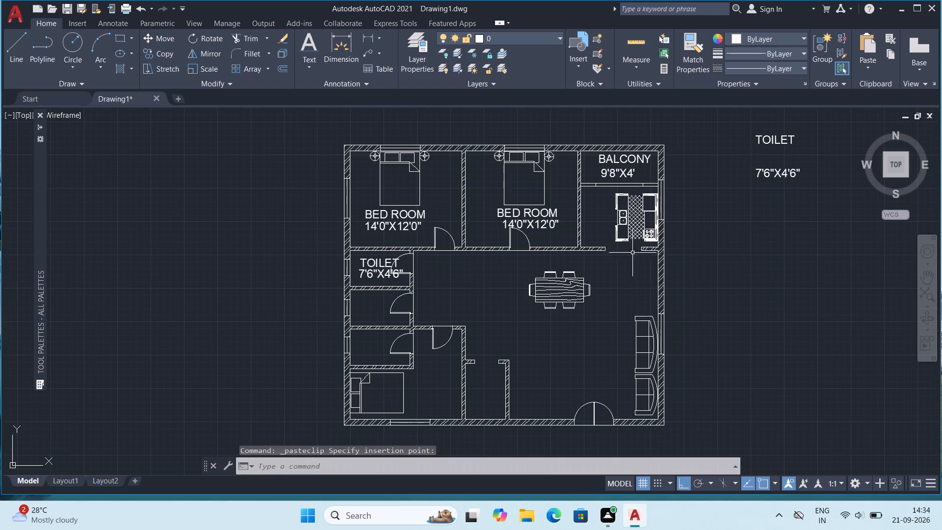
pyautogui.click(766, 142)
pyautogui.hotkey('ctrl', 'c')
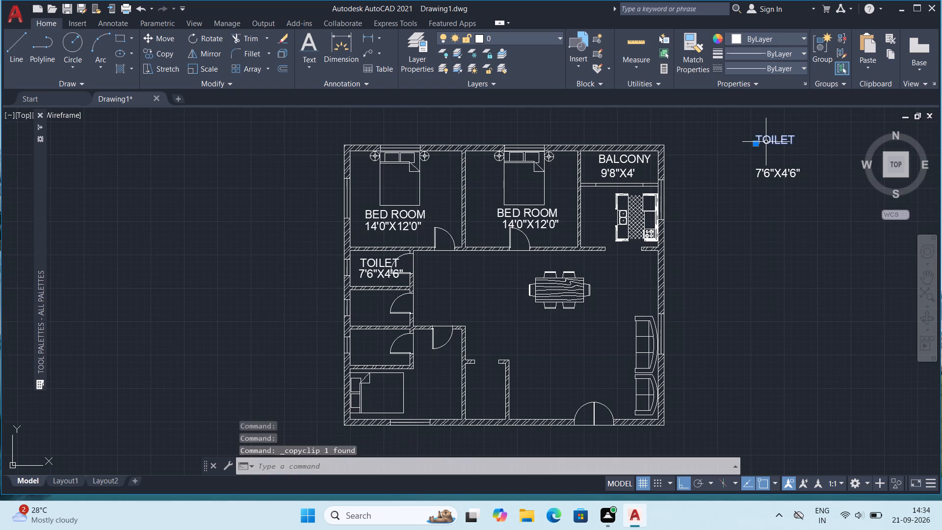
pyautogui.hotkey('ctrl', 'v')
pyautogui.scroll(1, 351, 321)
pyautogui.click(358, 298)
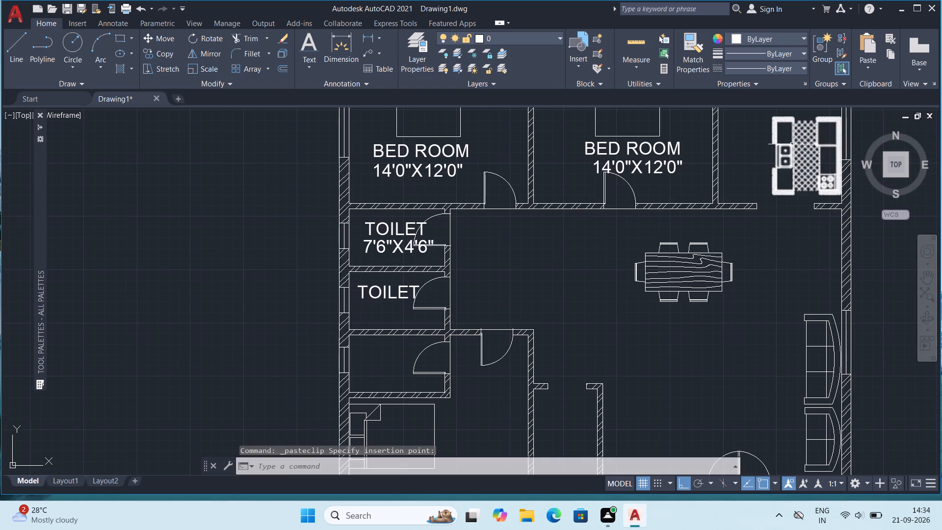
pyautogui.moveTo(796, 149); pyautogui.dragTo(708, 206, button='middle')
pyautogui.click(321, 306)
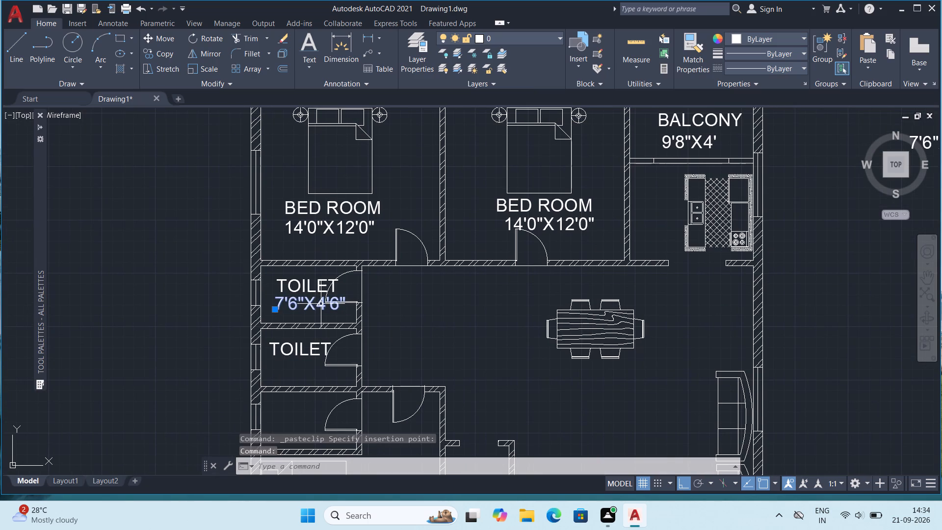
pyautogui.hotkey('ctrl', 'c')
pyautogui.hotkey('ctrl', 'v')
pyautogui.moveTo(240, 387); pyautogui.dragTo(245, 326, button='middle')
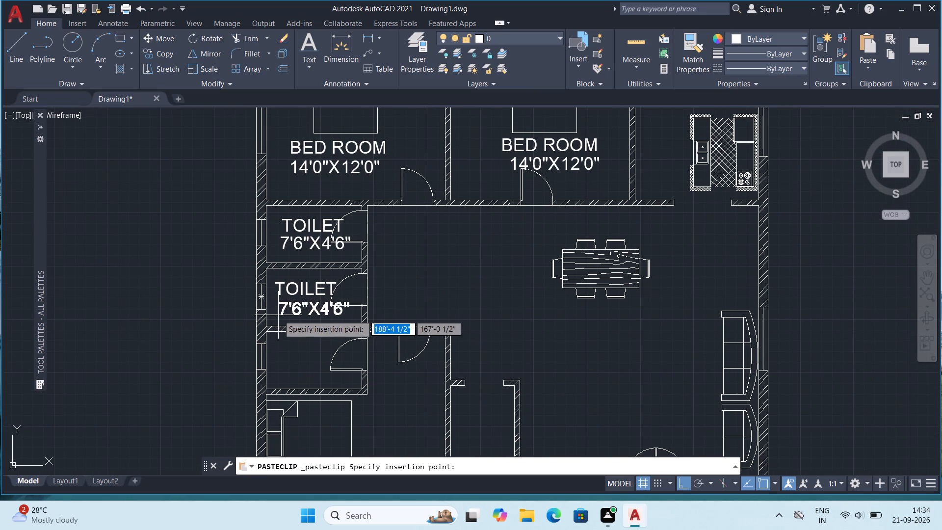
pyautogui.click(278, 315)
# Copy the TOILET and 7'6"X4'6" texts into the southernmost small room on the west wall, the size under the name.
pyautogui.click(298, 291)
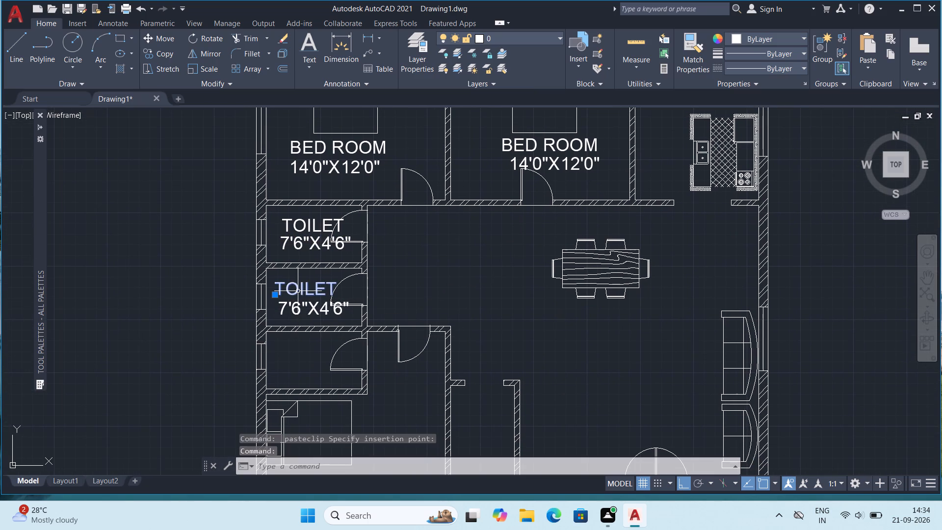
pyautogui.hotkey('ctrl', 'c')
pyautogui.hotkey('ctrl', 'v')
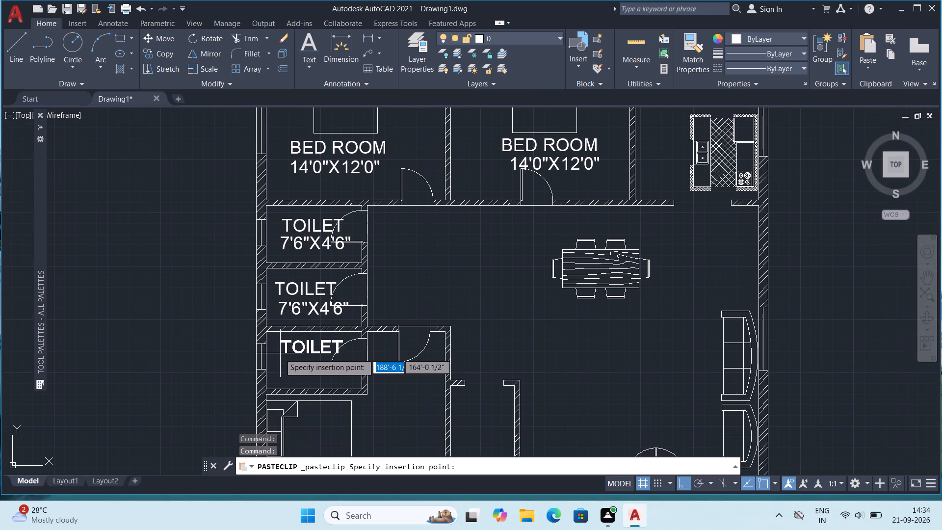
pyautogui.click(278, 361)
pyautogui.click(301, 310)
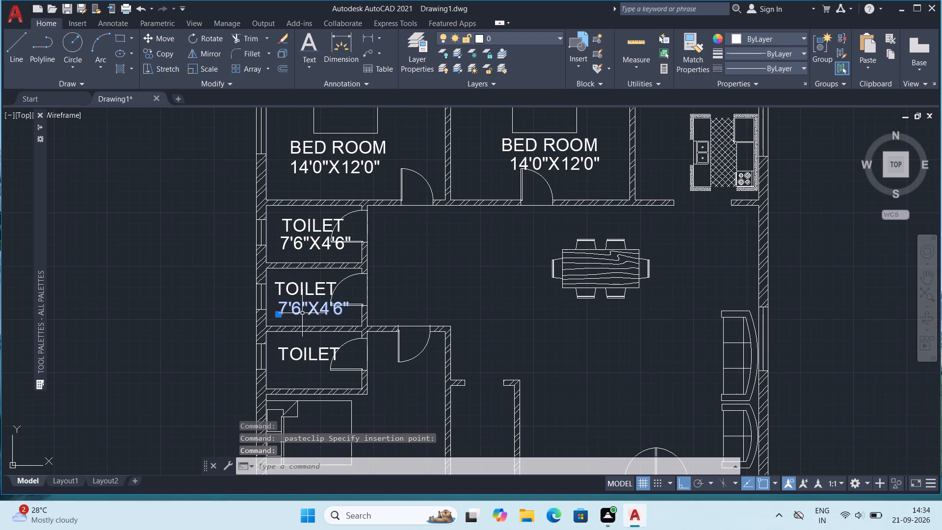
pyautogui.hotkey('ctrl', 'c')
pyautogui.hotkey('ctrl', 'v')
pyautogui.click(277, 378)
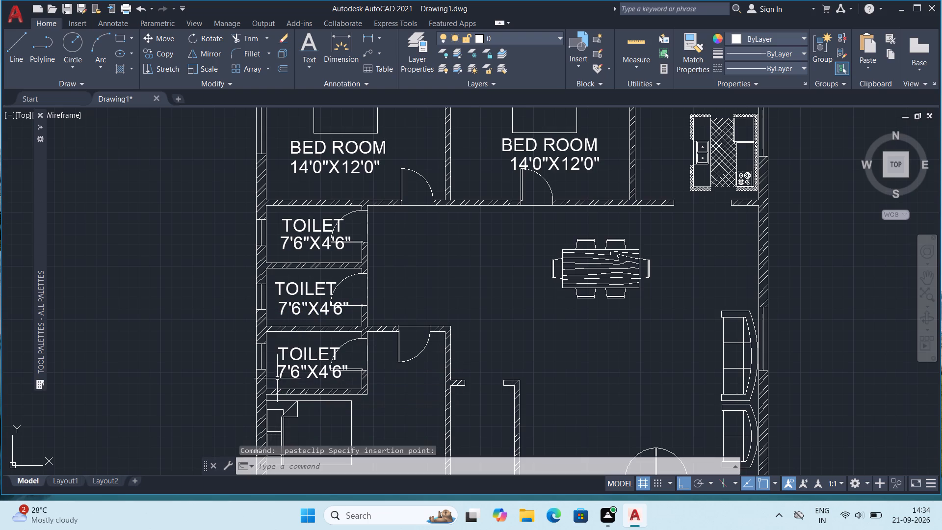
# Change the spare TOILET text east of the plan to HALL.
pyautogui.scroll(-1, 416, 316)
pyautogui.moveTo(572, 274); pyautogui.dragTo(463, 287, button='middle')
pyautogui.doubleClick(644, 147)
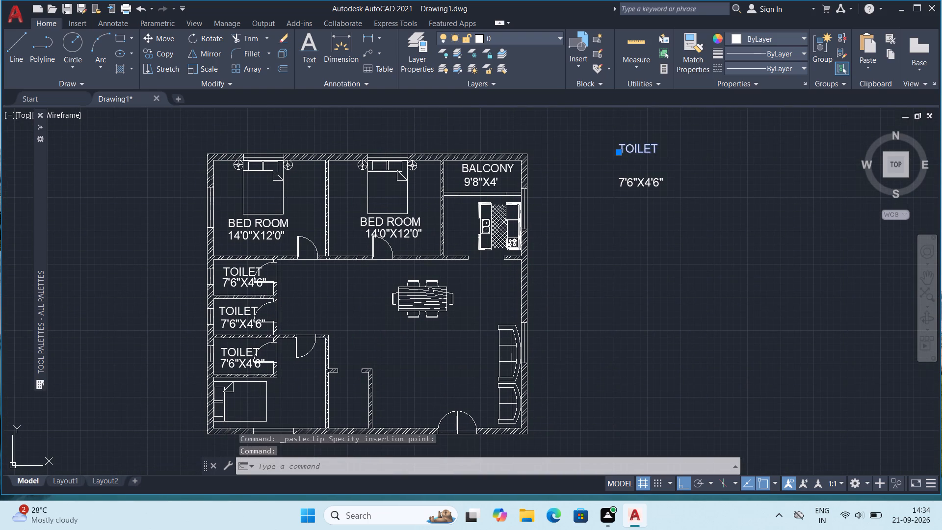
pyautogui.write('HALL')
pyautogui.press('Return')
pyautogui.press('Escape')
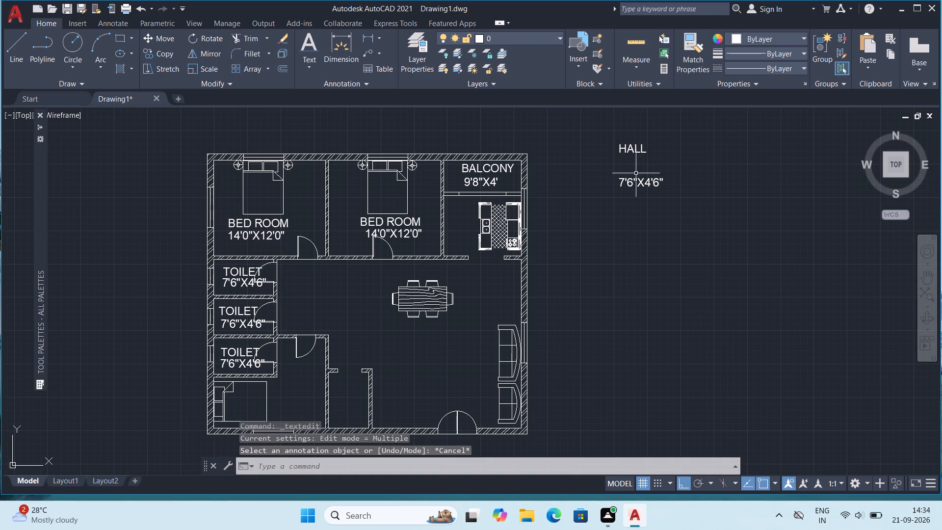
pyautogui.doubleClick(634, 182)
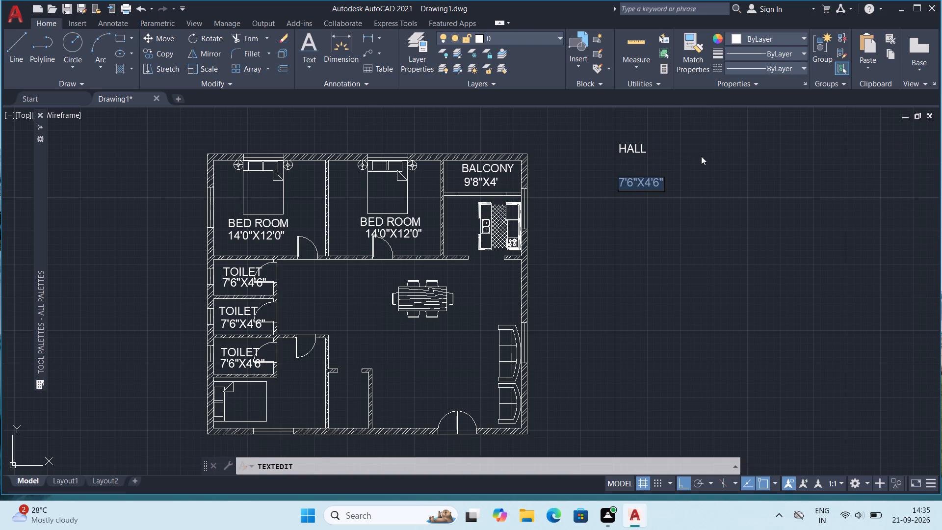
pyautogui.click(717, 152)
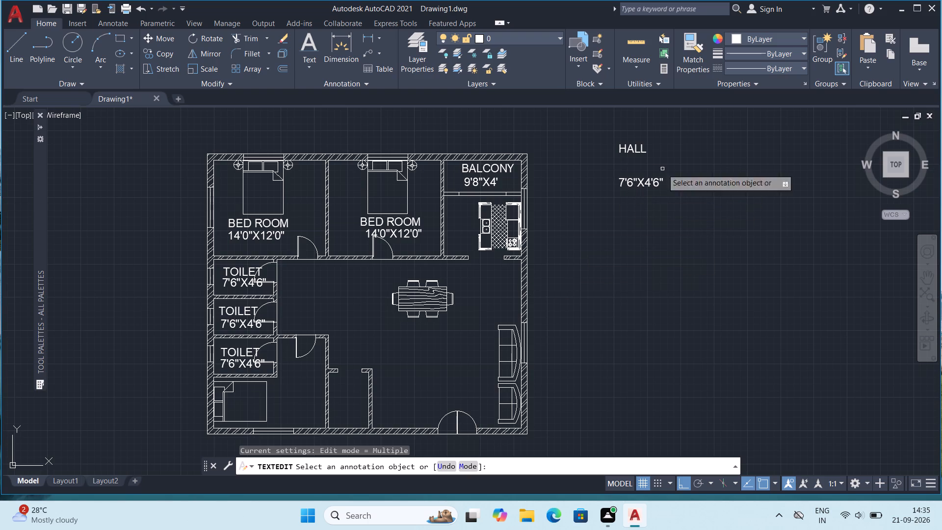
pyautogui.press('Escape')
# Copy the spare HALL text into the large open room, just south of the dining table.
pyautogui.click(625, 148)
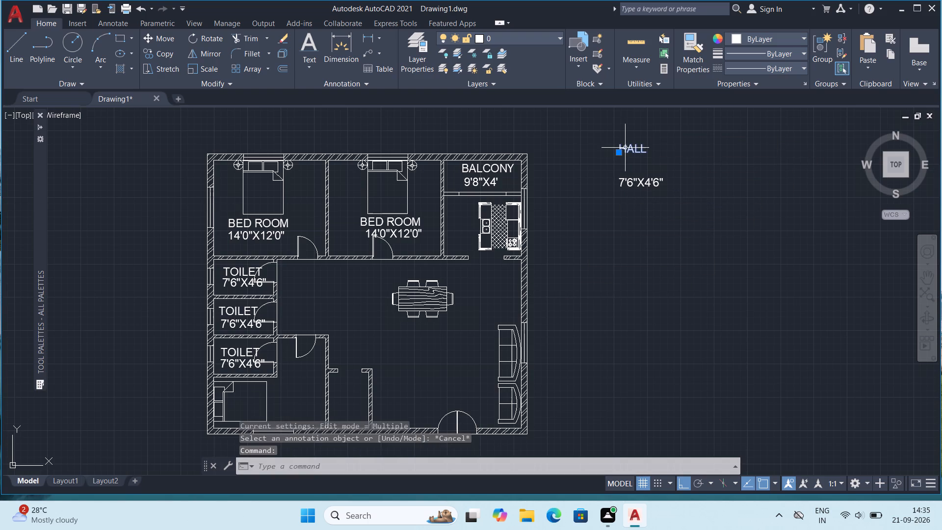
pyautogui.hotkey('ctrl', 'c')
pyautogui.hotkey('ctrl', 'v')
pyautogui.click(418, 342)
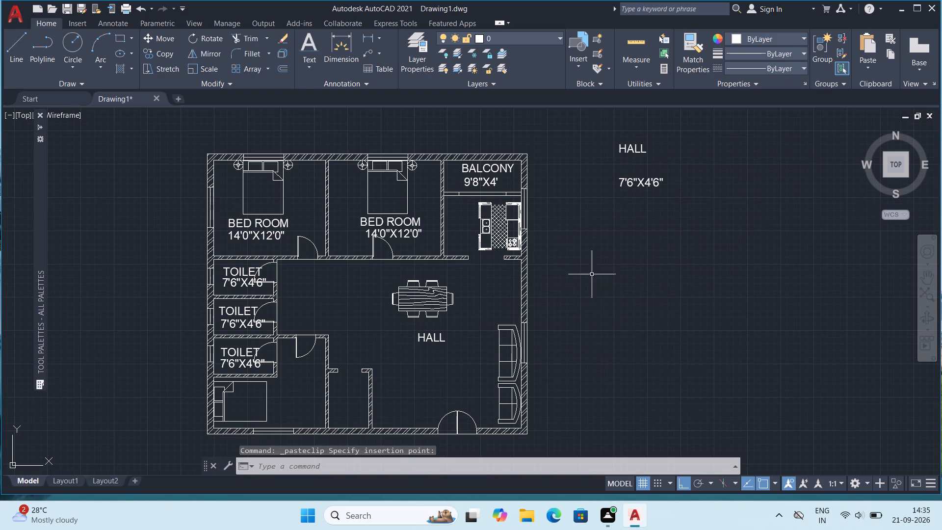
# Measure the hall's width and length between its walls with the quick measuring tool.
pyautogui.click(627, 42)
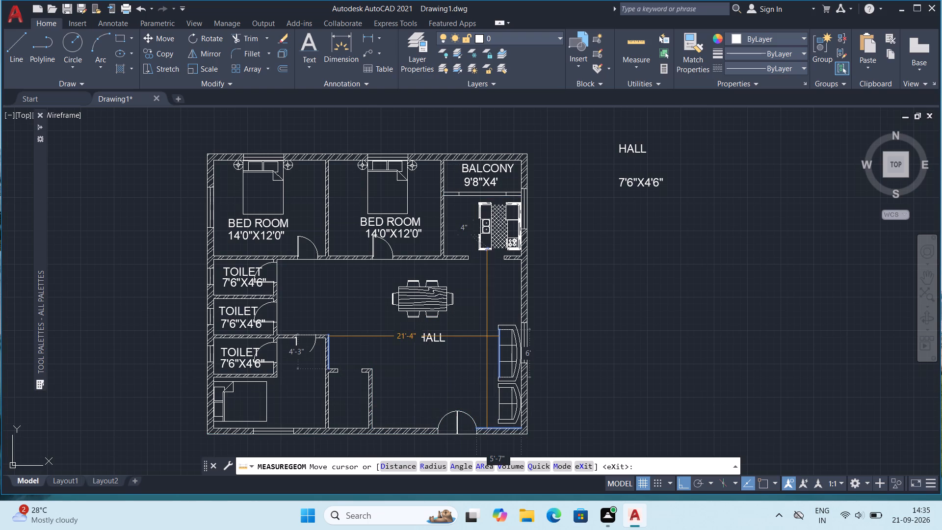
pyautogui.press('`')
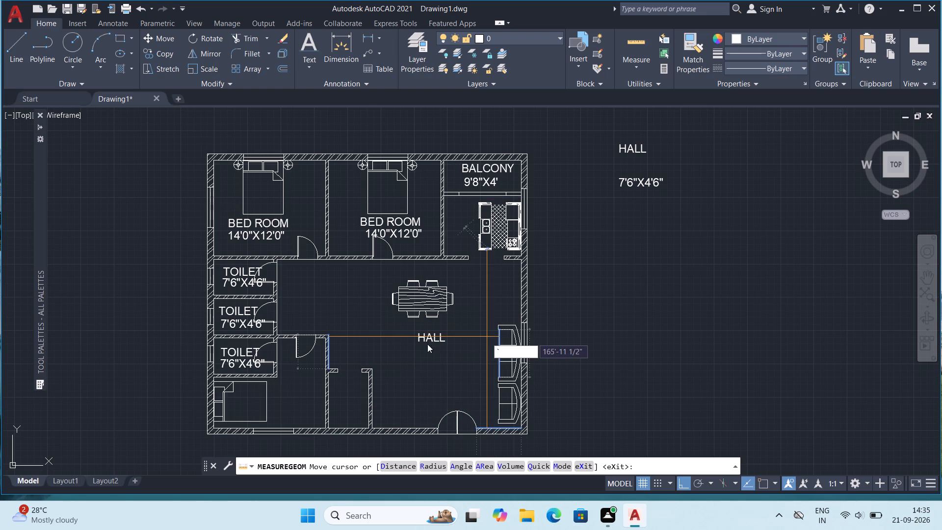
pyautogui.press('Escape')
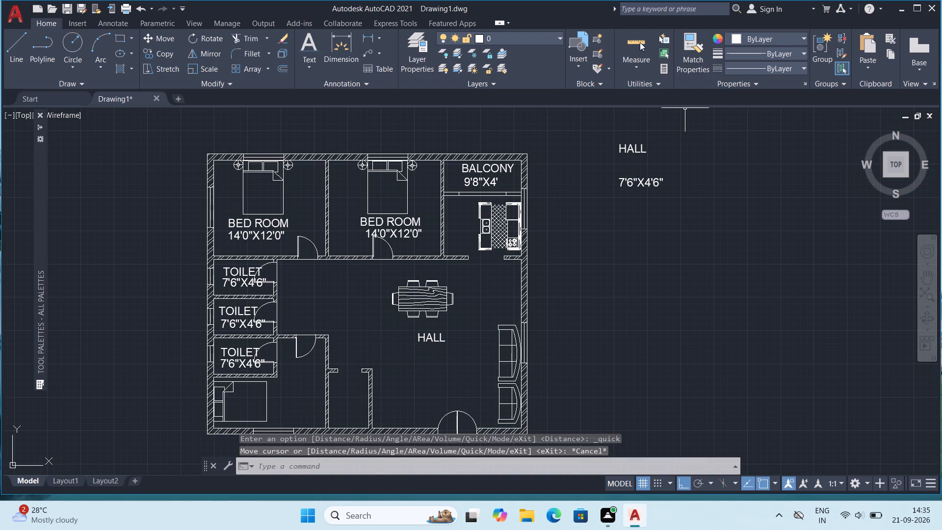
pyautogui.click(640, 42)
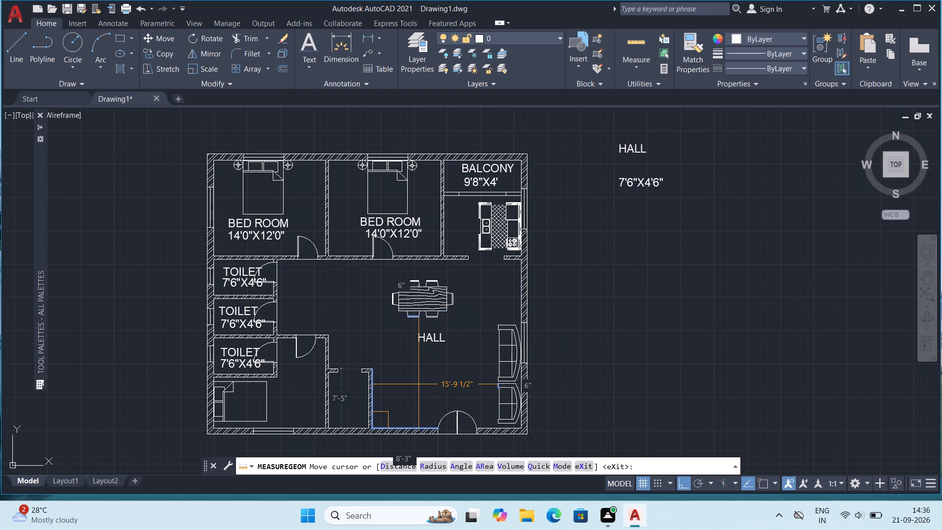
pyautogui.press('Escape')
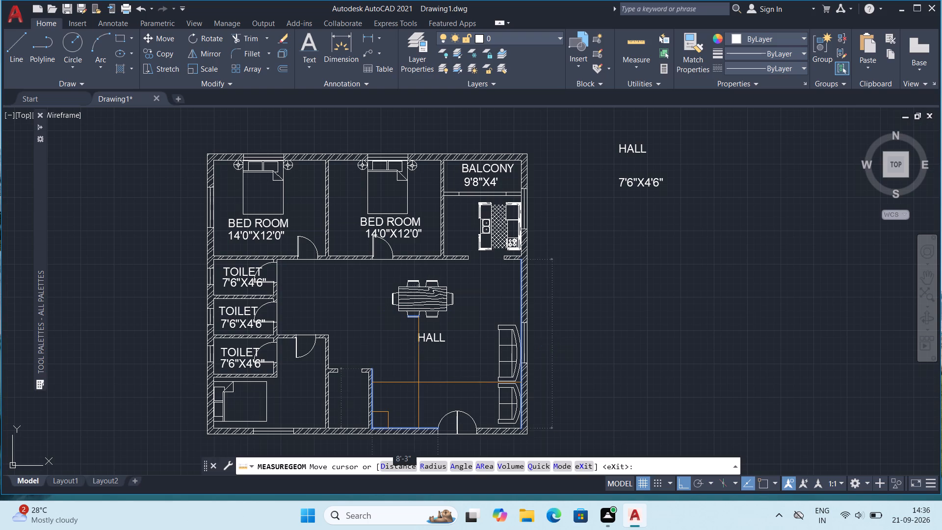
# Change the spare size text under HALL, east of the plan, to 18'0"X14'0".
pyautogui.doubleClick(641, 181)
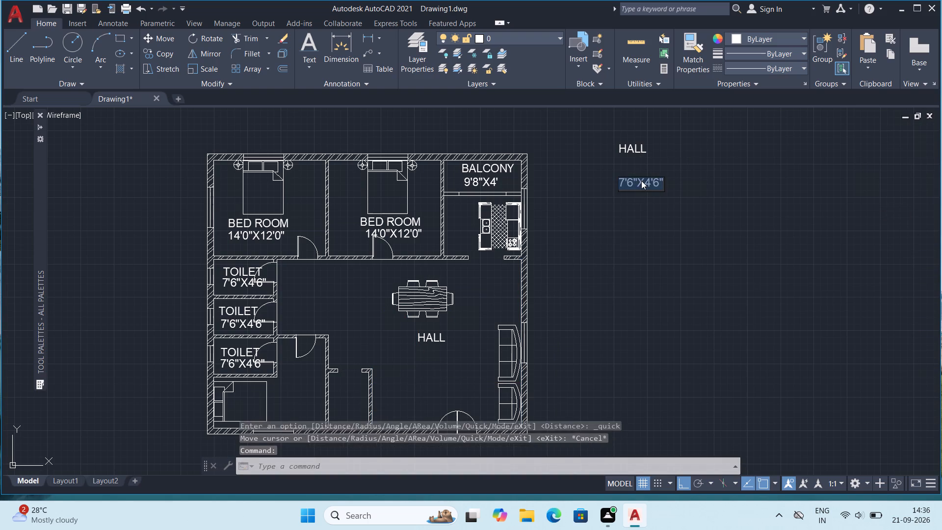
pyautogui.press('1')
pyautogui.write("8'")
pyautogui.write('0"X14\'0"')
pyautogui.press('Return')
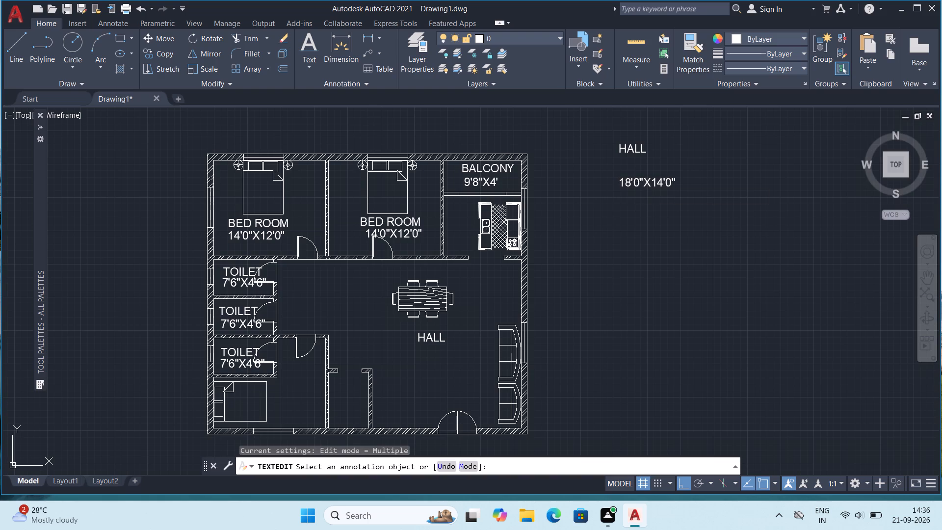
pyautogui.press('Escape')
# Copy the 18'0"X14'0" text into the hall, directly under its name.
pyautogui.click(639, 182)
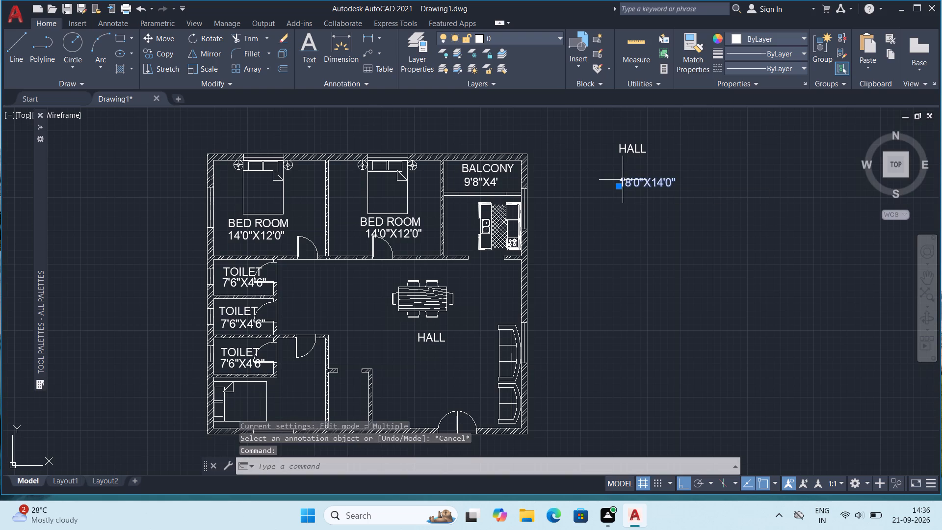
pyautogui.hotkey('ctrl', 'c')
pyautogui.hotkey('ctrl', 'v')
pyautogui.click(407, 359)
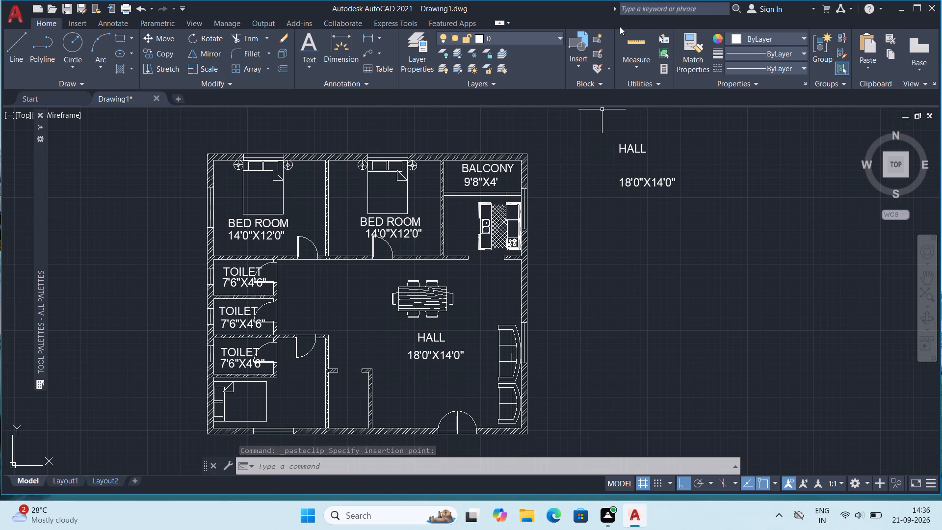
# Quick-measure the space around the kitchen opening in the hall's north wall.
pyautogui.click(628, 36)
pyautogui.scroll(1, 467, 259)
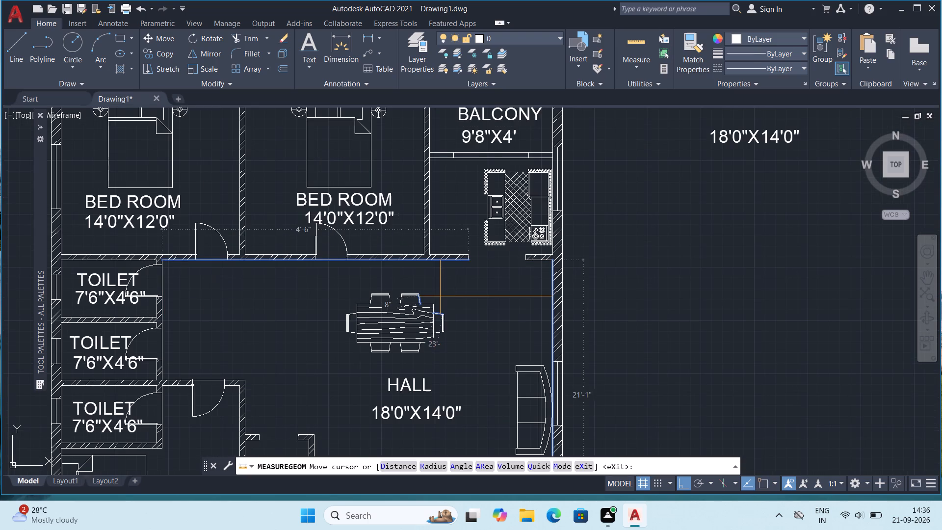
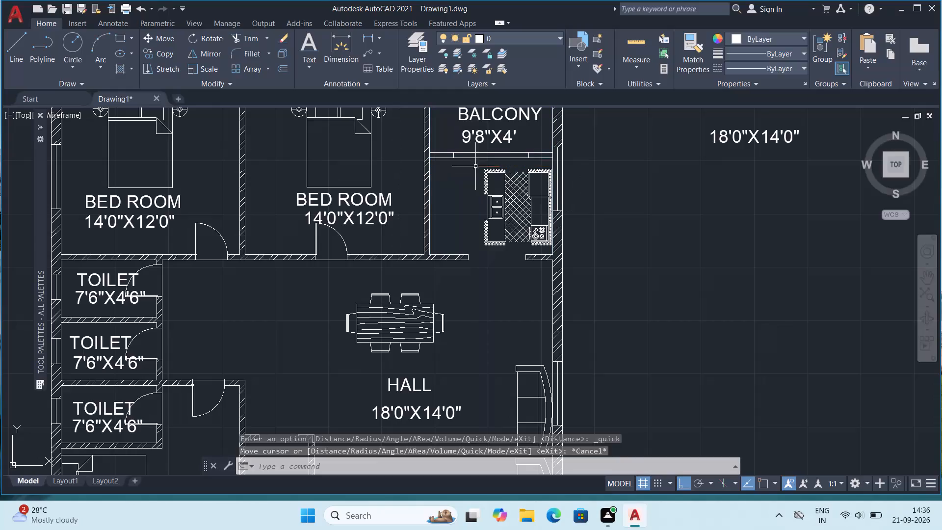
# Change the spare 18'0"X14'0" size label outside the plan to 9'8"X7'7".
pyautogui.press('Escape')
pyautogui.doubleClick(736, 138)
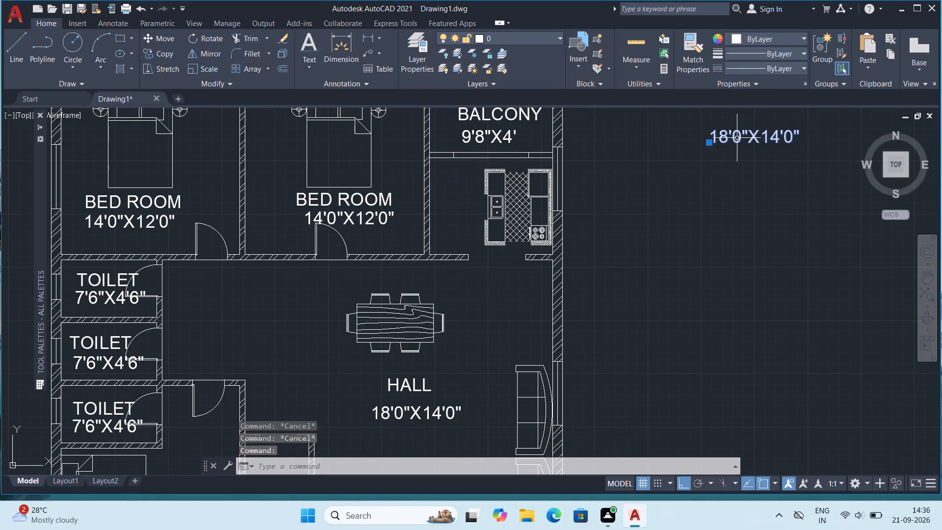
pyautogui.write("9'")
pyautogui.write('8"X')
pyautogui.write('7\'7"')
pyautogui.press('Return')
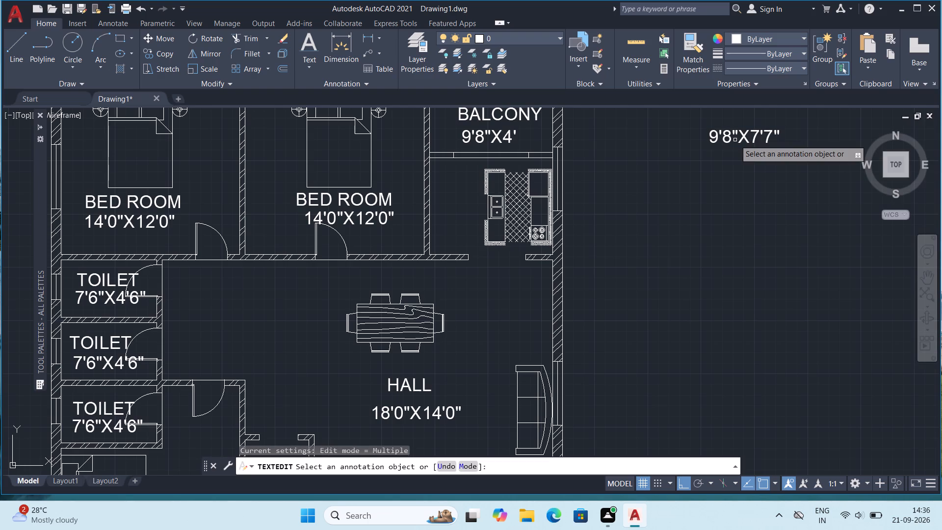
pyautogui.press('Escape')
# Change the spare HALL label outside the plan to KITCHEN.
pyautogui.scroll(-1, 716, 200)
pyautogui.moveTo(724, 193); pyautogui.dragTo(695, 315, button='middle')
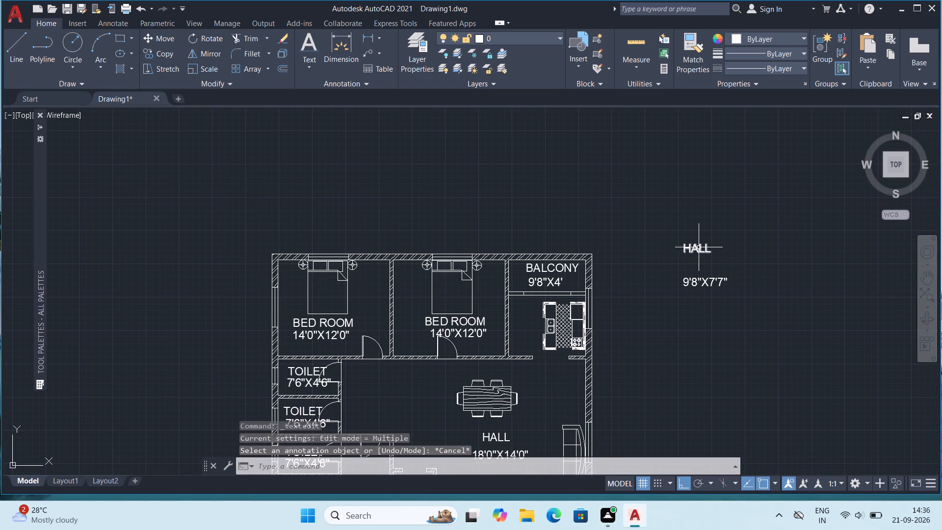
pyautogui.doubleClick(699, 248)
pyautogui.write('KI')
pyautogui.write('TCHN')
pyautogui.press('BackSpace')
pyautogui.write('EN')
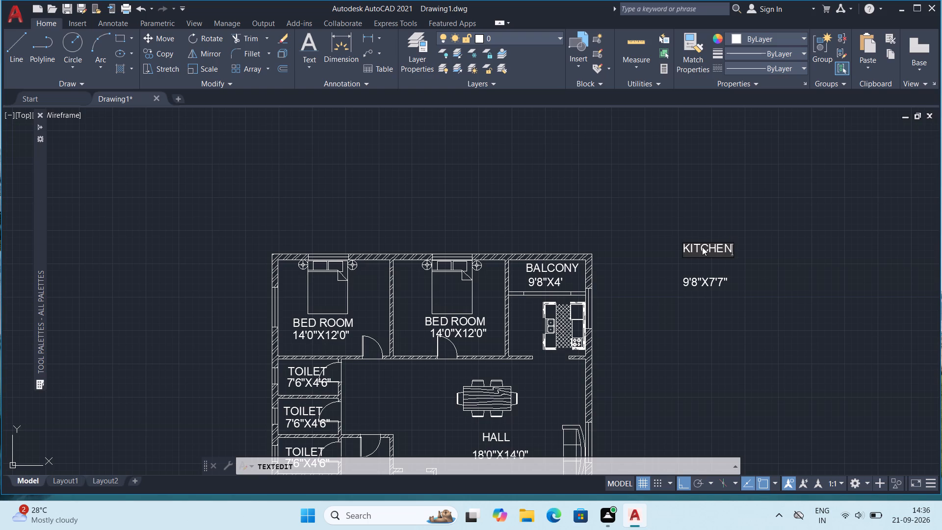
pyautogui.press('Return')
pyautogui.press('Escape')
# Copy the KITCHEN label and paste it inside the kitchen, below the balcony.
pyautogui.scroll(1, 695, 266)
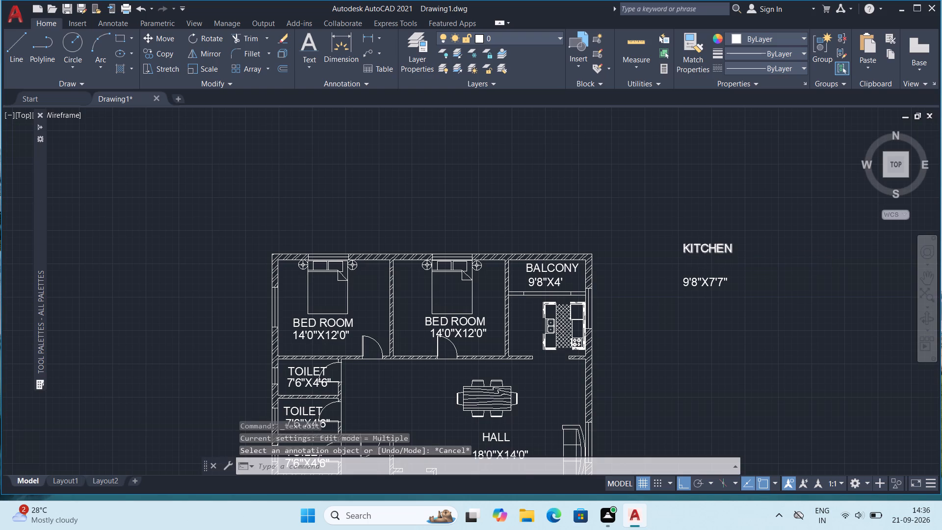
pyautogui.click(698, 241)
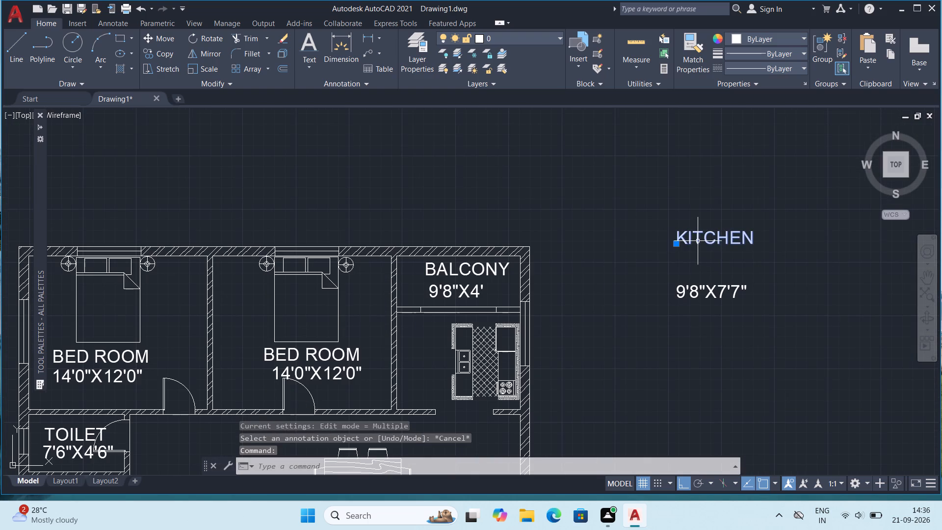
pyautogui.hotkey('ctrl', 'c')
pyautogui.hotkey('ctrl', 'v')
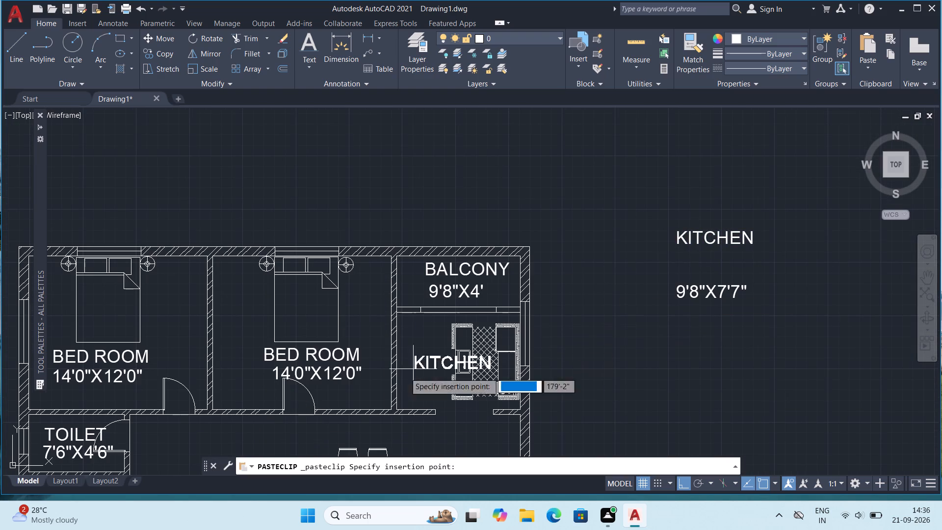
pyautogui.click(414, 358)
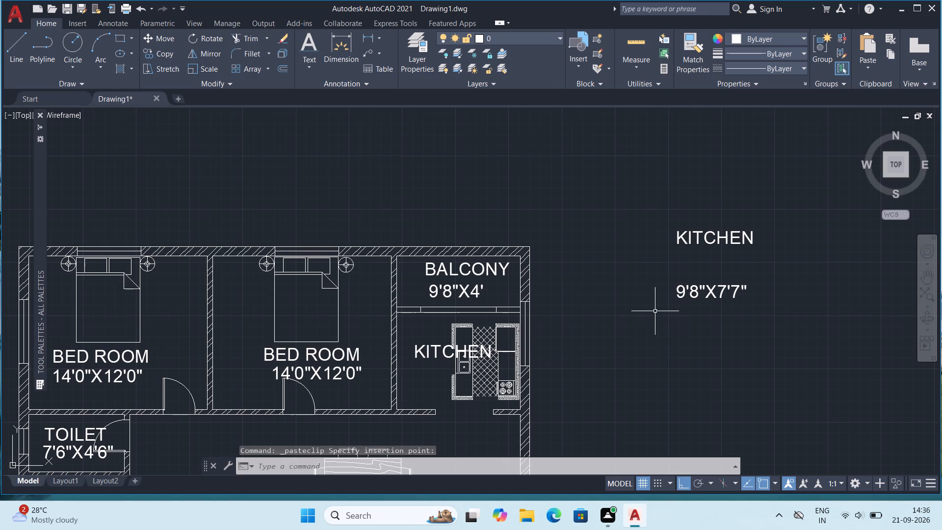
# Copy the 9'8"X7'7" size label and paste it directly beneath the KITCHEN label in the kitchen.
pyautogui.click(679, 294)
pyautogui.hotkey('ctrl', 'c')
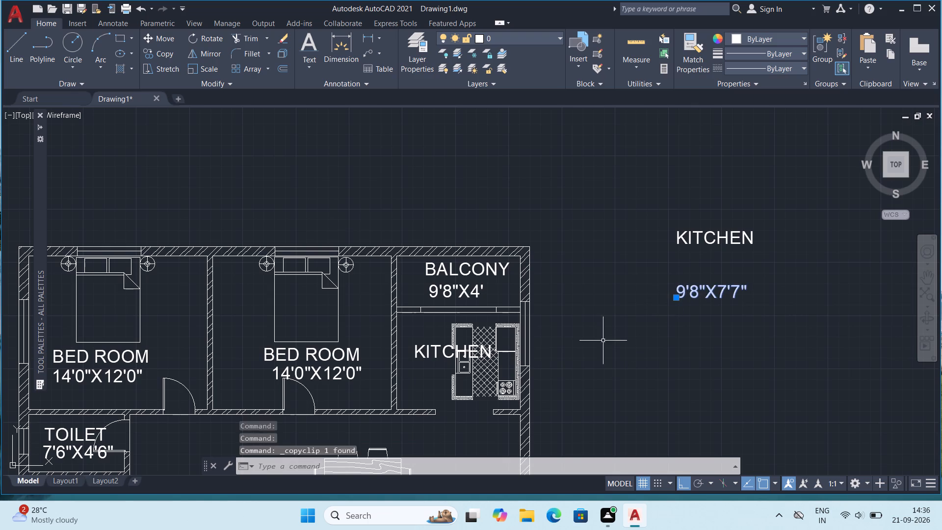
pyautogui.hotkey('ctrl', 'v')
pyautogui.click(415, 378)
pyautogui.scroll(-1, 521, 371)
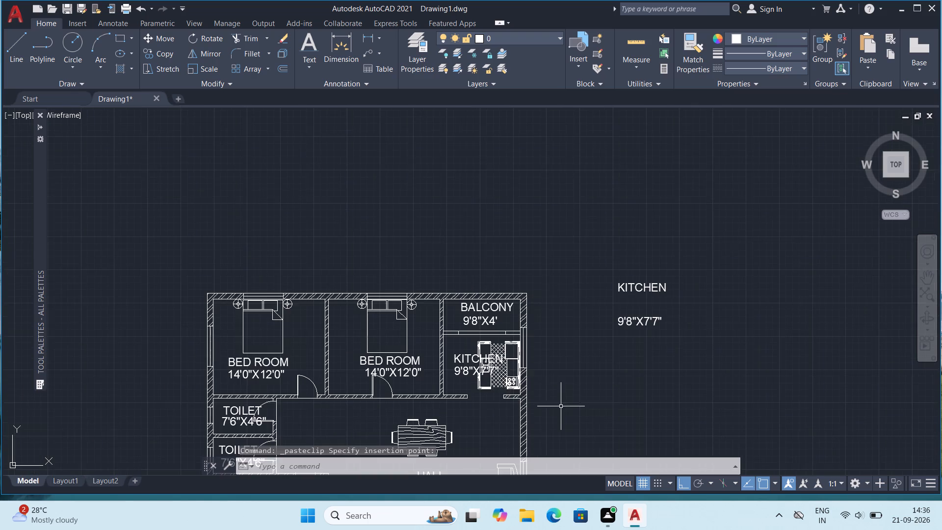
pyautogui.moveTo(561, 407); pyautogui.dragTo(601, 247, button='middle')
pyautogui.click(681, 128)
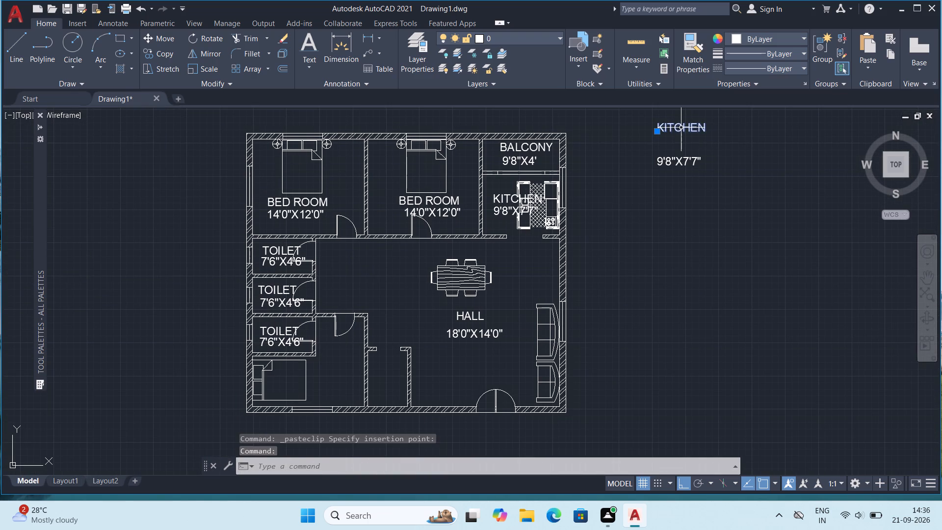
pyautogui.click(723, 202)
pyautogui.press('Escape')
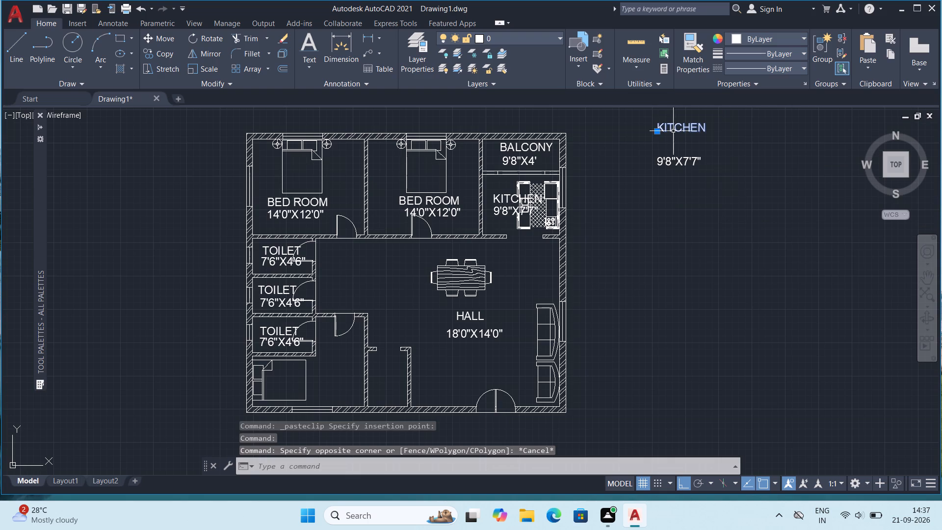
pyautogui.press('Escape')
# Measure the inside width and length of the small unlabelled room between the hall and the lower bedroom.
pyautogui.click(637, 40)
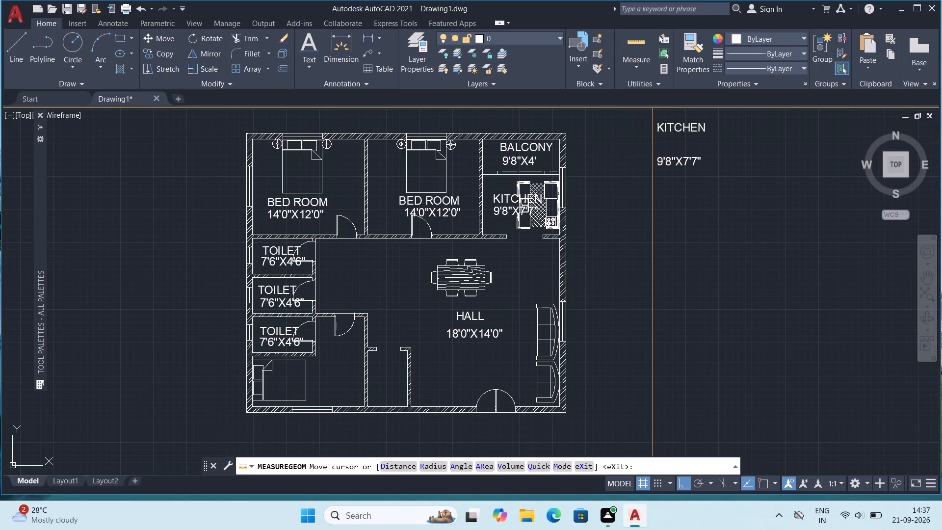
pyautogui.scroll(2, 407, 410)
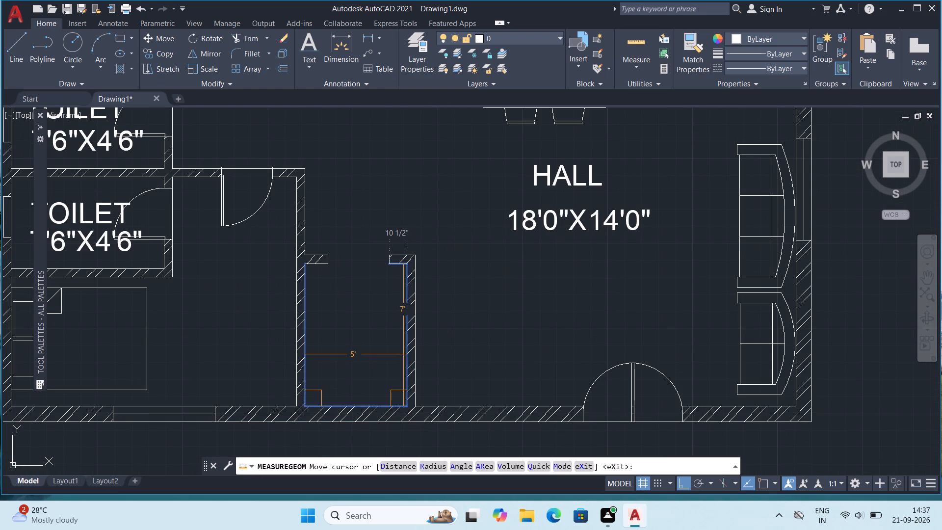
pyautogui.press('Escape')
# Change the spare size label outside the plan to 5'X7'.
pyautogui.scroll(-2, 516, 351)
pyautogui.moveTo(654, 310); pyautogui.dragTo(571, 428, button='middle')
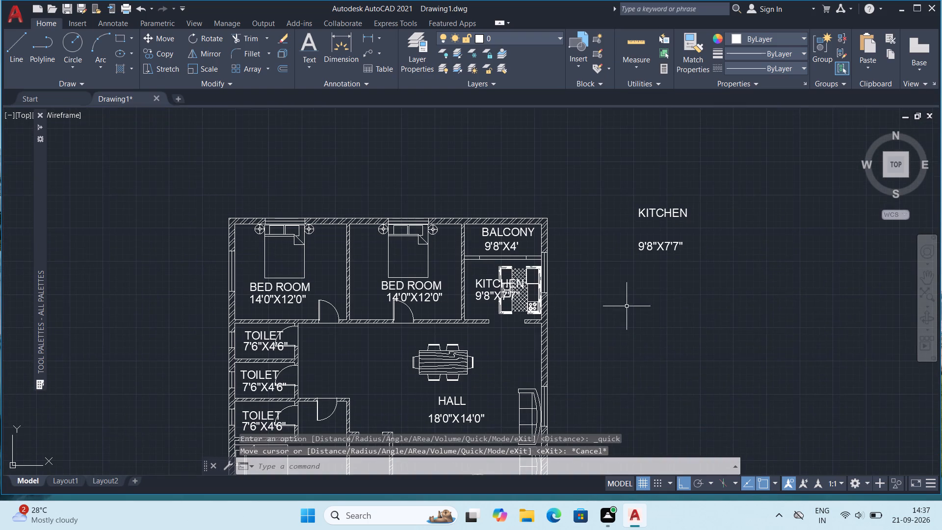
pyautogui.doubleClick(652, 242)
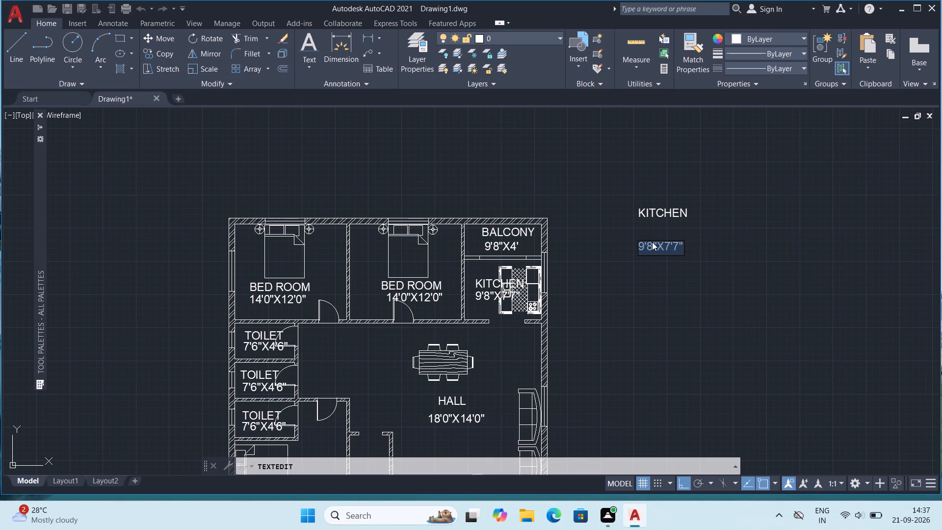
pyautogui.press('Escape')
pyautogui.press('Escape')
pyautogui.doubleClick(652, 242)
pyautogui.write("5'X5")
pyautogui.press('BackSpace')
pyautogui.write("7'")
pyautogui.press('Return')
pyautogui.press('Escape')
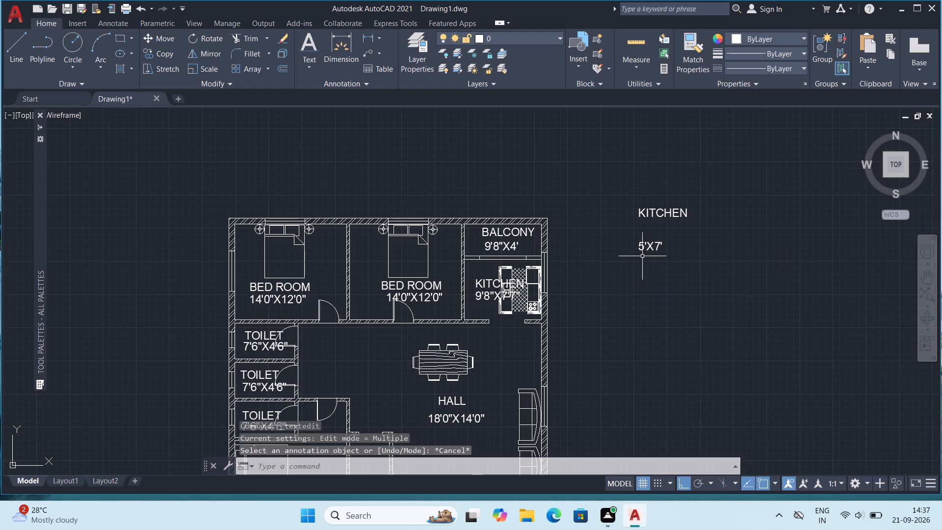
# Change the spare KITCHEN label outside the plan to POOJA.
pyautogui.moveTo(654, 278); pyautogui.dragTo(654, 238, button='middle')
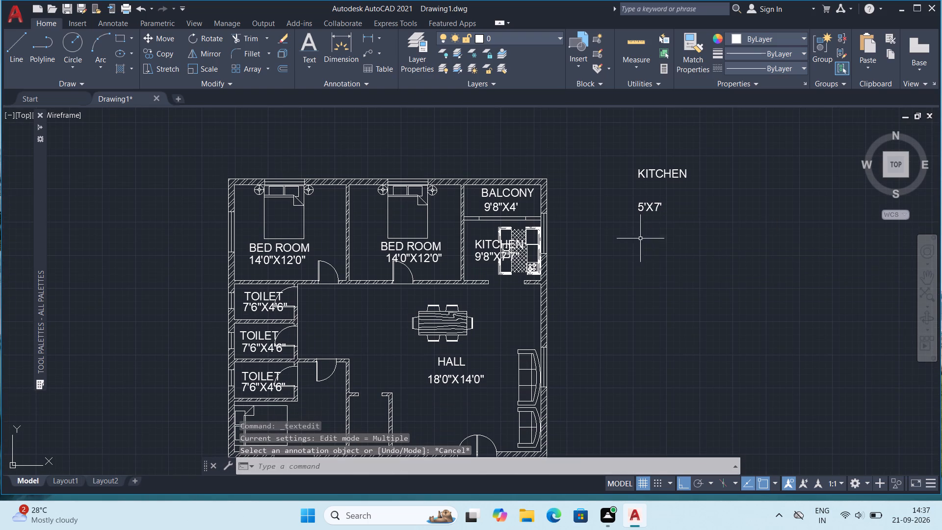
pyautogui.doubleClick(662, 169)
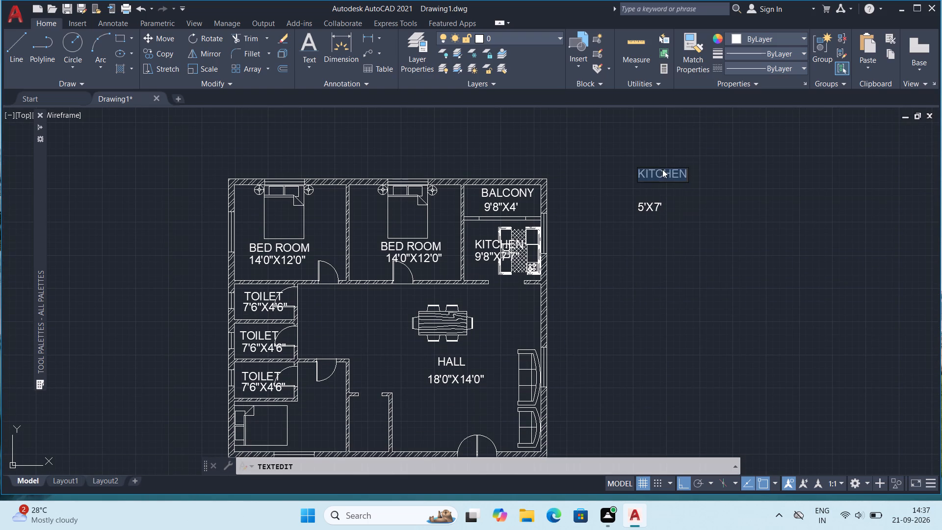
pyautogui.write('POOJA')
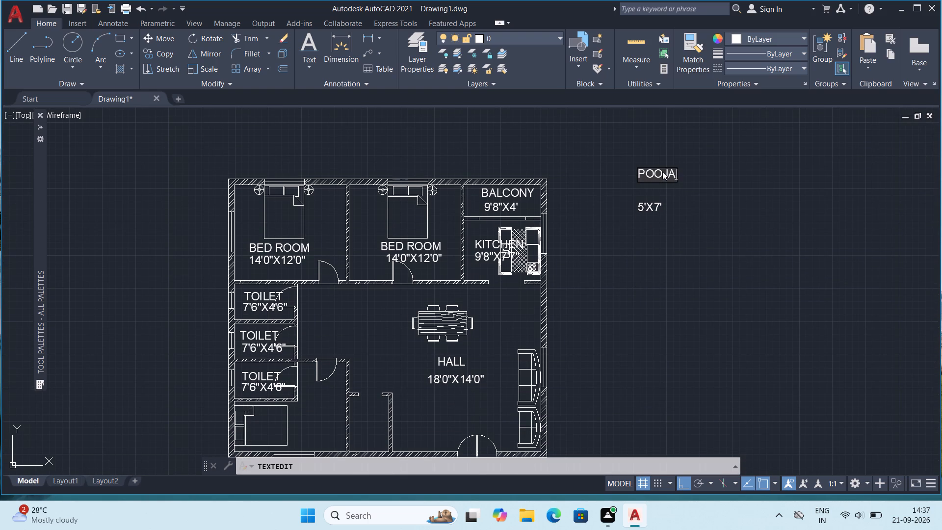
pyautogui.press('Return')
pyautogui.press('Escape')
# Copy the POOJA label and paste it in the upper part of the small room beside the hall.
pyautogui.click(662, 171)
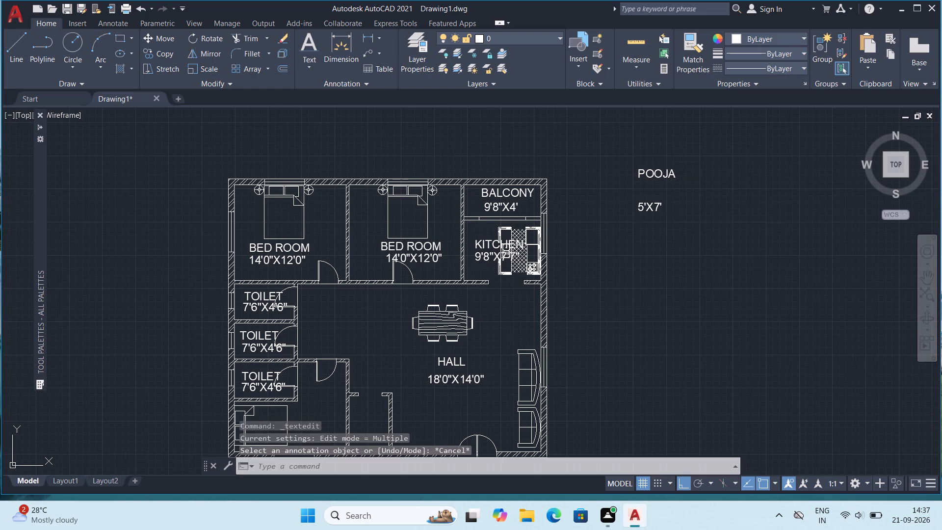
pyautogui.hotkey('ctrl', 'c')
pyautogui.hotkey('ctrl', 'v')
pyautogui.moveTo(273, 397); pyautogui.dragTo(333, 239, button='middle')
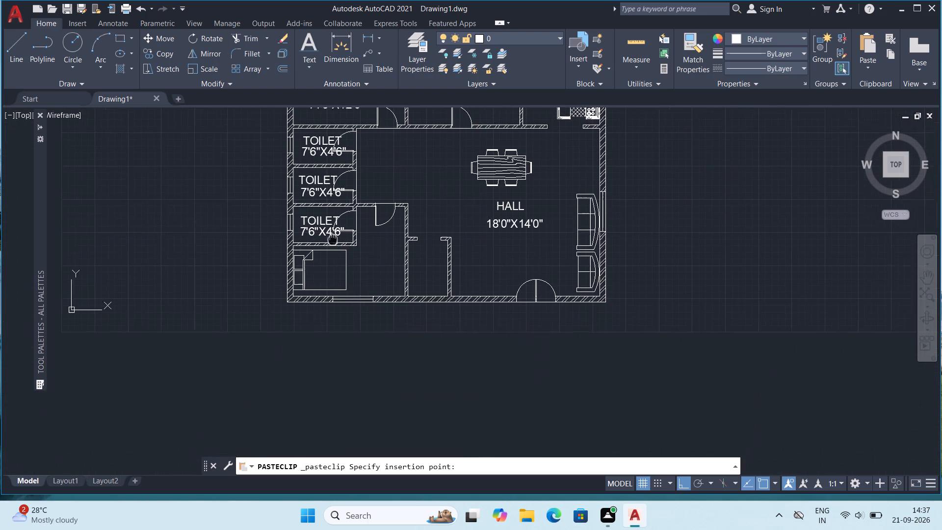
pyautogui.moveTo(333, 239); pyautogui.dragTo(334, 236, button='middle')
pyautogui.scroll(2, 382, 249)
pyautogui.click(442, 254)
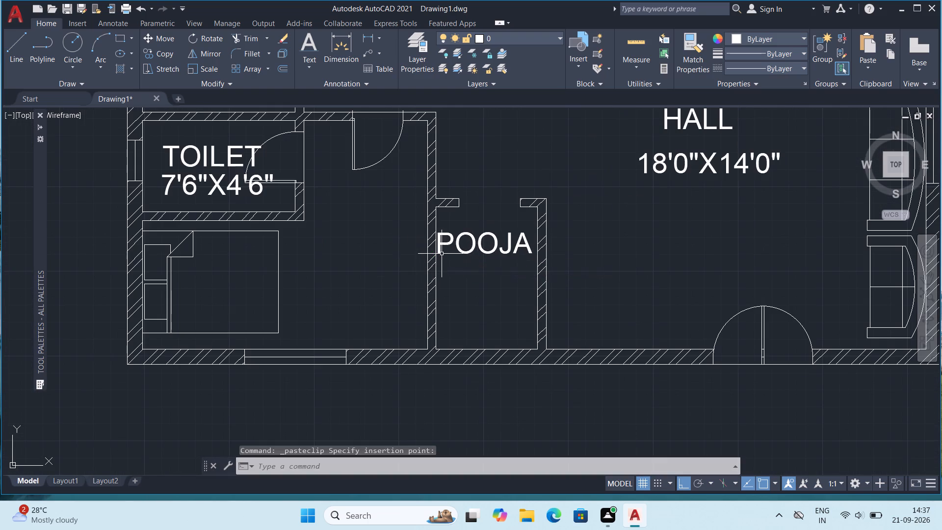
# Copy the 5'X7' size label and paste it beneath the POOJA label in the small room.
pyautogui.scroll(-1, 564, 216)
pyautogui.moveTo(619, 204); pyautogui.dragTo(536, 362, button='middle')
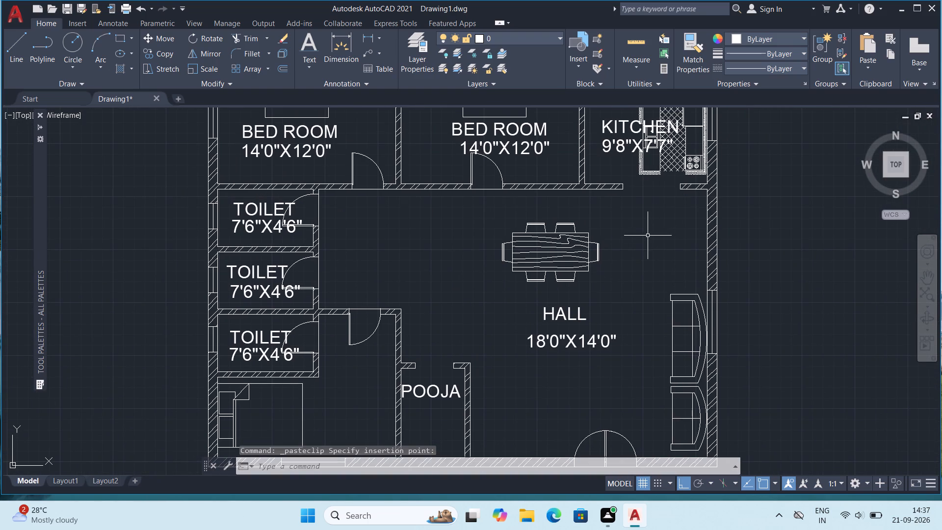
pyautogui.scroll(-1, 641, 248)
pyautogui.moveTo(656, 242); pyautogui.dragTo(584, 317, button='middle')
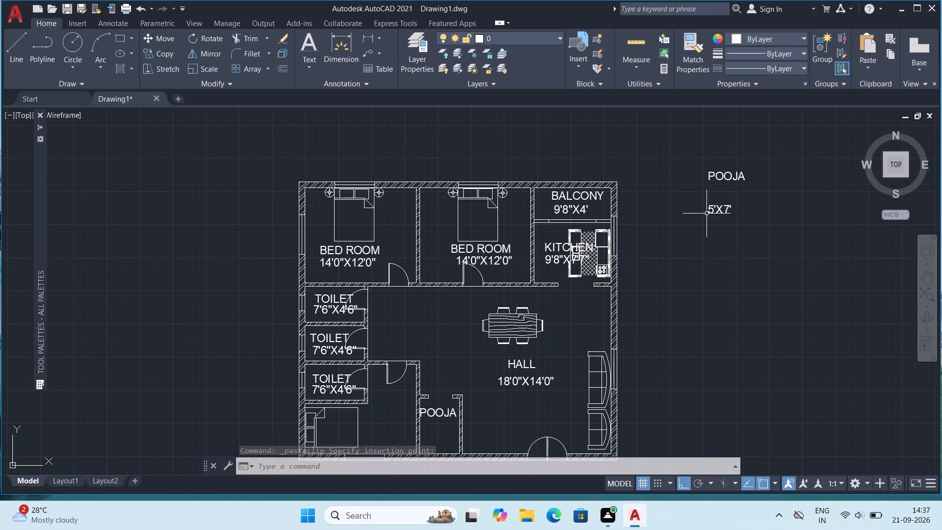
pyautogui.click(716, 208)
pyautogui.scroll(-2, 674, 277)
pyautogui.moveTo(667, 302); pyautogui.dragTo(635, 246, button='middle')
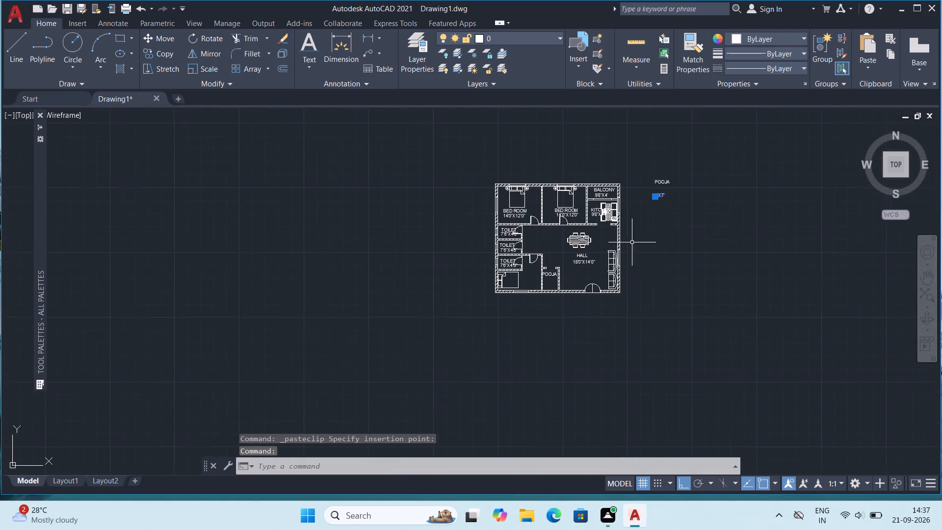
pyautogui.scroll(3, 540, 308)
pyautogui.hotkey('ctrl', 'c')
pyautogui.hotkey('ctrl', 'v')
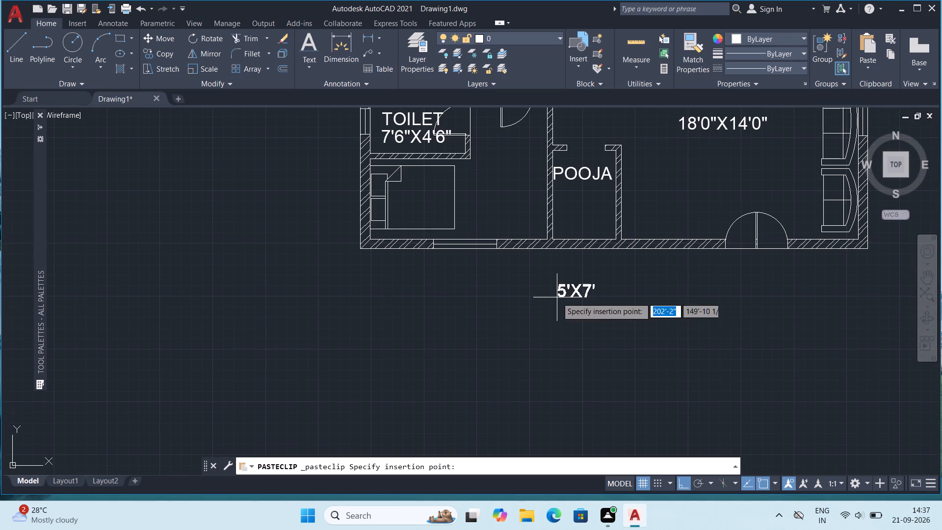
pyautogui.click(562, 204)
# Delete the spare POOJA and 5'X7' labels outside the floor plan.
pyautogui.scroll(-1, 632, 176)
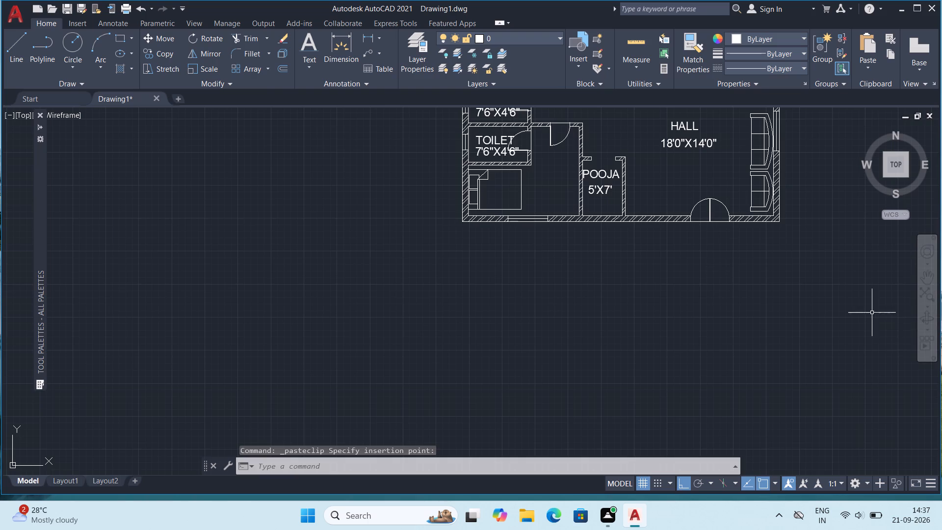
pyautogui.moveTo(855, 330); pyautogui.dragTo(724, 463, button='middle')
pyautogui.scroll(-1, 709, 351)
pyautogui.moveTo(736, 316); pyautogui.dragTo(725, 332, button='middle')
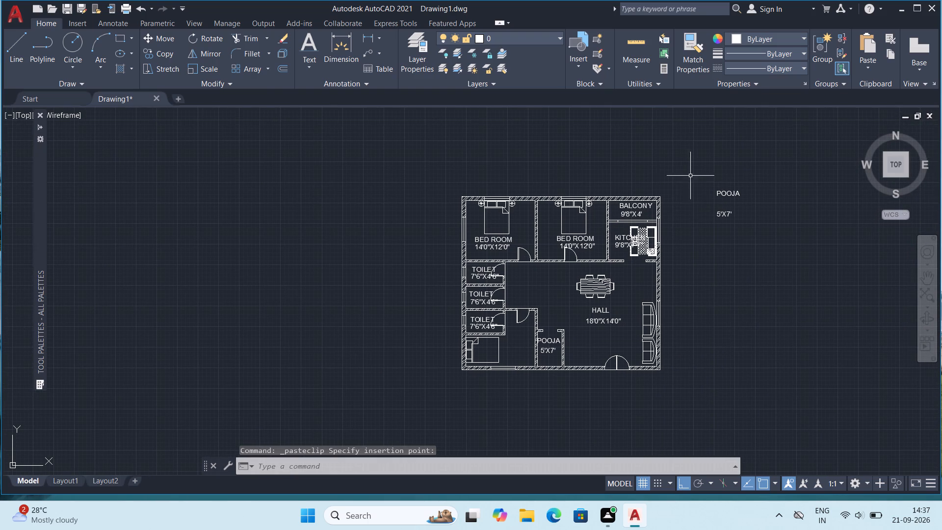
pyautogui.click(695, 171)
pyautogui.click(762, 236)
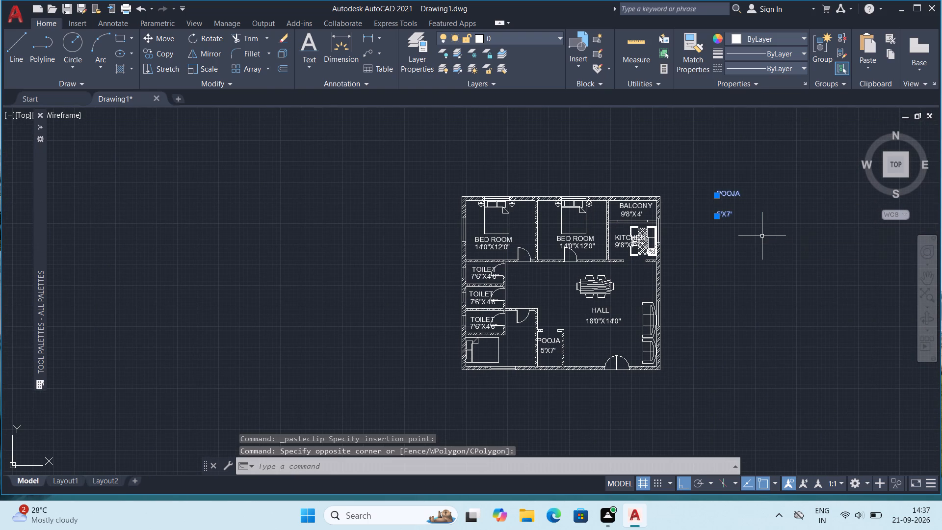
pyautogui.press('Delete')
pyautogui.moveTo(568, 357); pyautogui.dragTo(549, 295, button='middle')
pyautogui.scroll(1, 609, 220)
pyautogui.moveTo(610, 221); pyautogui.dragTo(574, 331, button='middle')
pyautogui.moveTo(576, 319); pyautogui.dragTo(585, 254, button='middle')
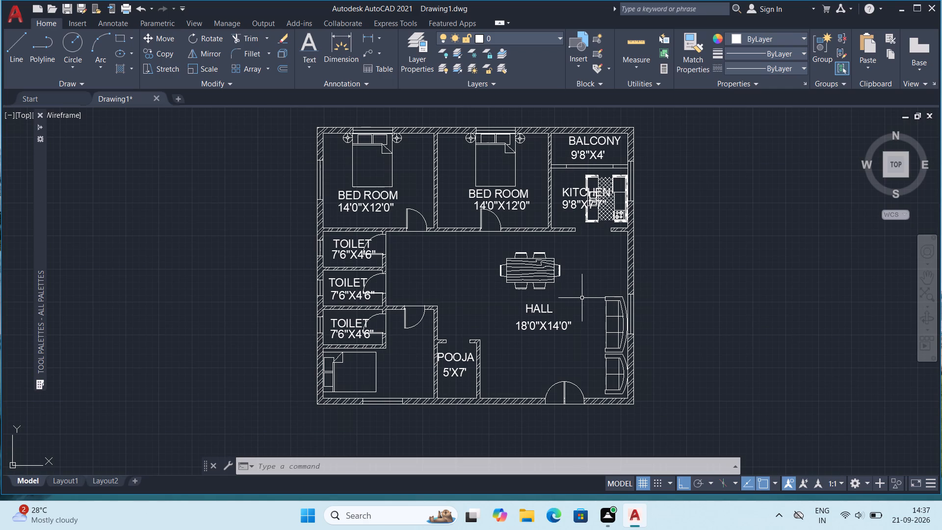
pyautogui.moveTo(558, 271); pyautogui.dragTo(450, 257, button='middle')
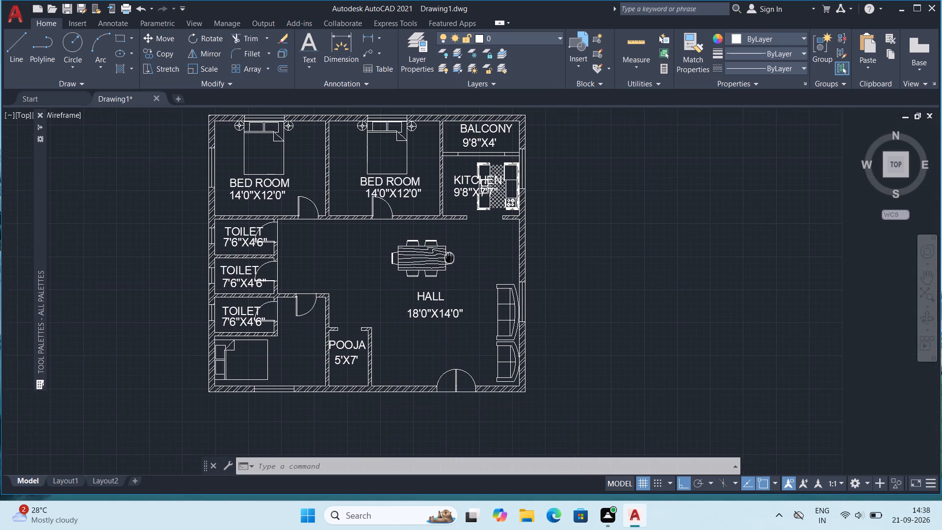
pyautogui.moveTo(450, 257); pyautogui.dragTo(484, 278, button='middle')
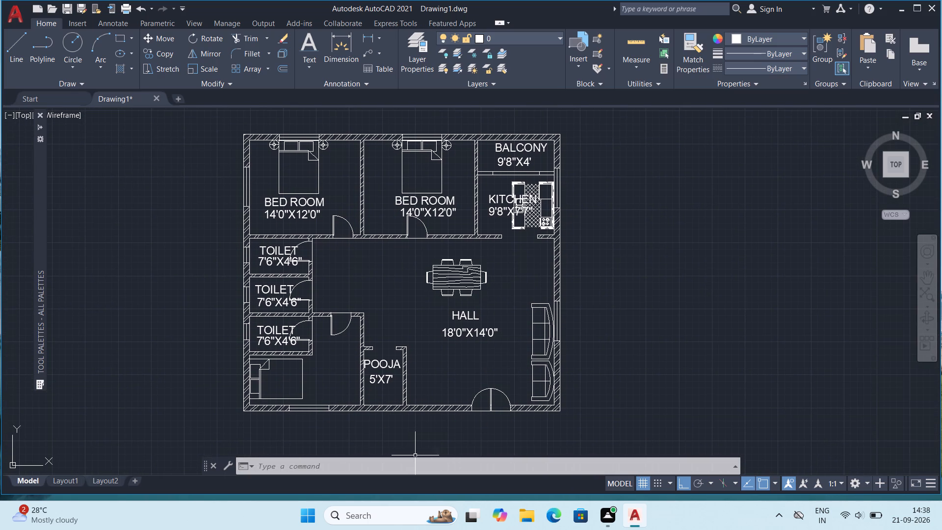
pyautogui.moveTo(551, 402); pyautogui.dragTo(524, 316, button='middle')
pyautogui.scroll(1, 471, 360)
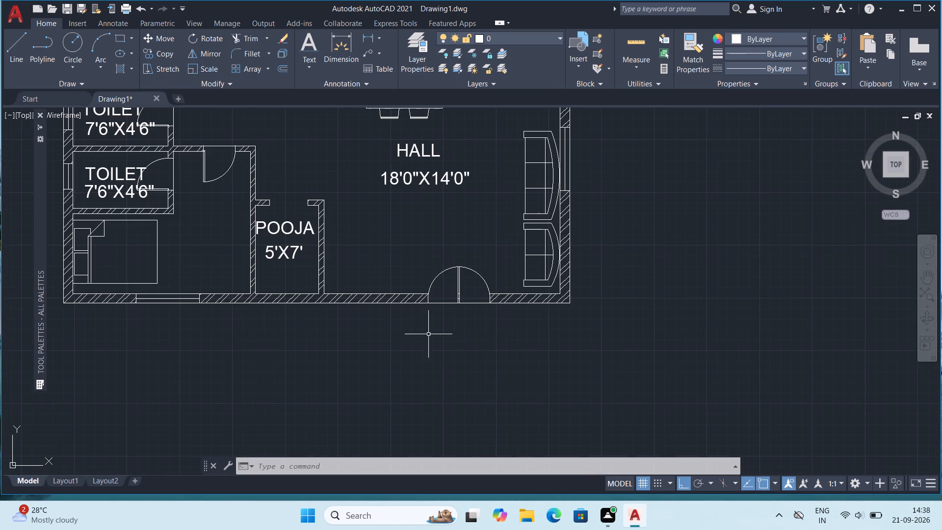
# Offset the outer face line of the front wall outward three times at 1' spacing to form parallel step lines.
pyautogui.press('o')
pyautogui.press('Return')
pyautogui.press('1')
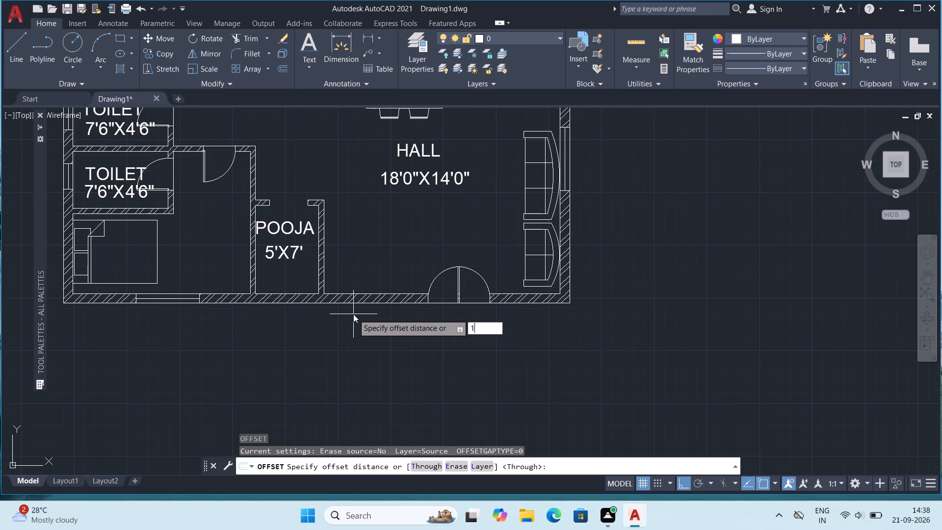
pyautogui.press("'")
pyautogui.press('Return')
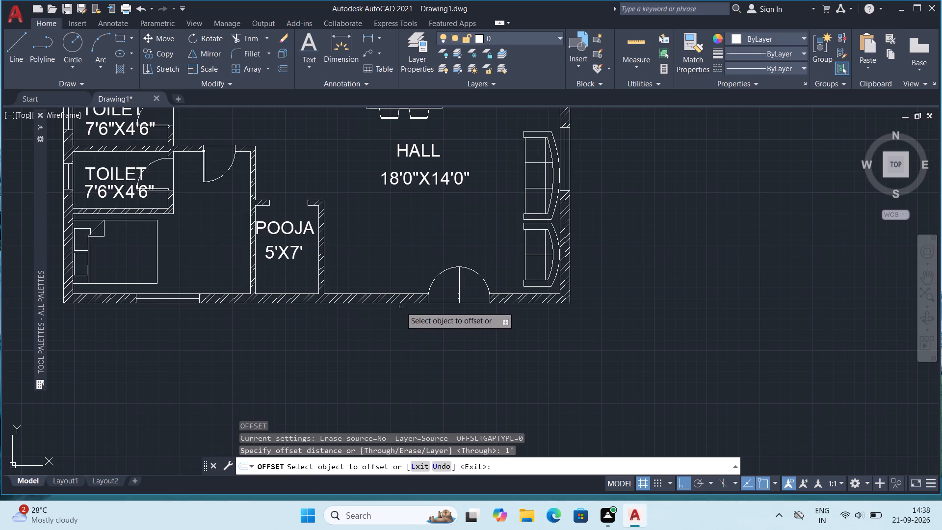
pyautogui.click(401, 304)
pyautogui.click(409, 316)
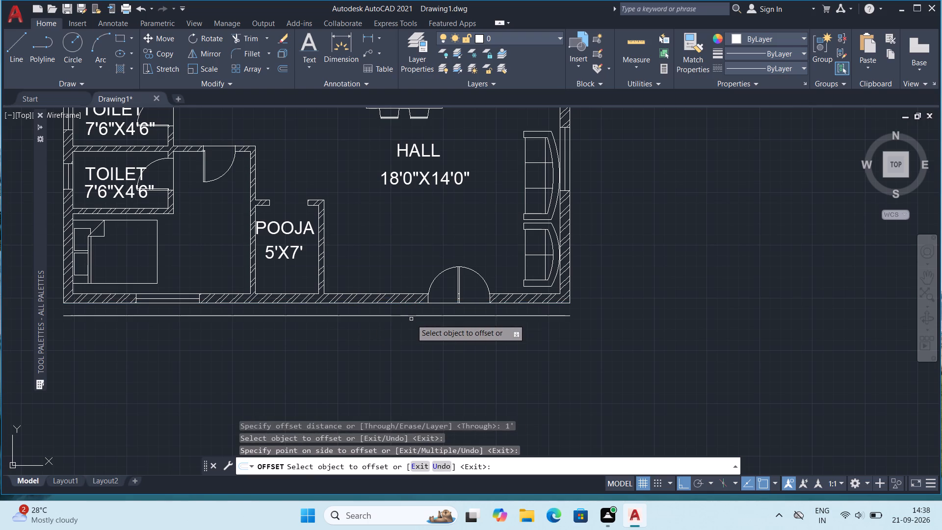
pyautogui.click(411, 319)
pyautogui.click(412, 315)
pyautogui.click(414, 328)
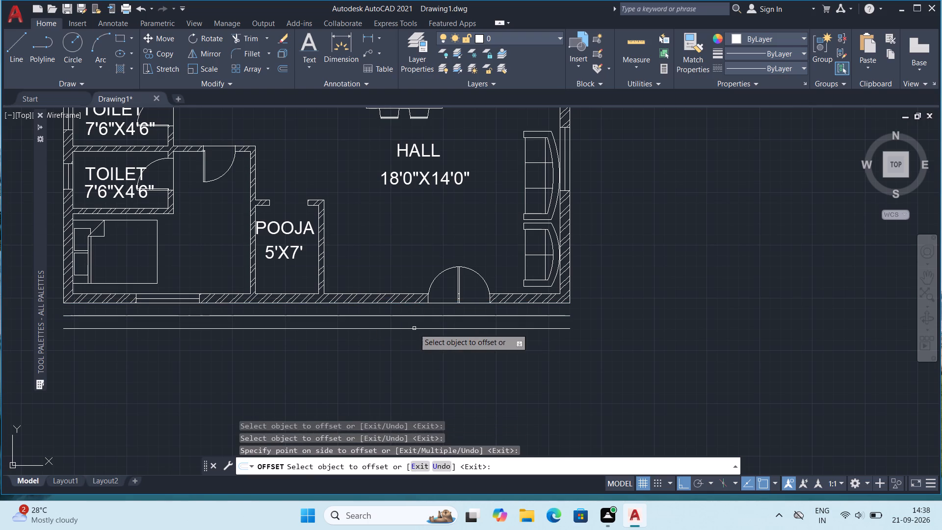
pyautogui.click(414, 328)
pyautogui.click(417, 336)
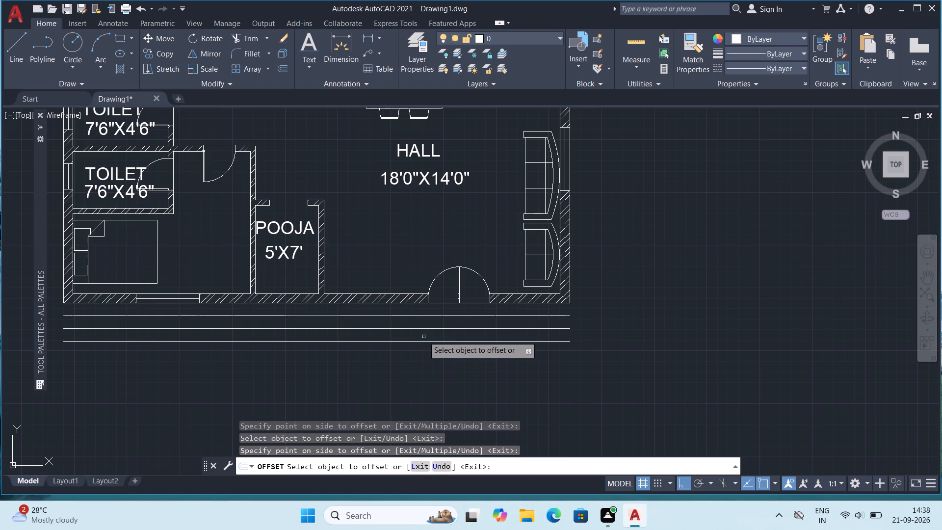
pyautogui.scroll(2, 470, 304)
pyautogui.press('Escape')
pyautogui.press('Escape')
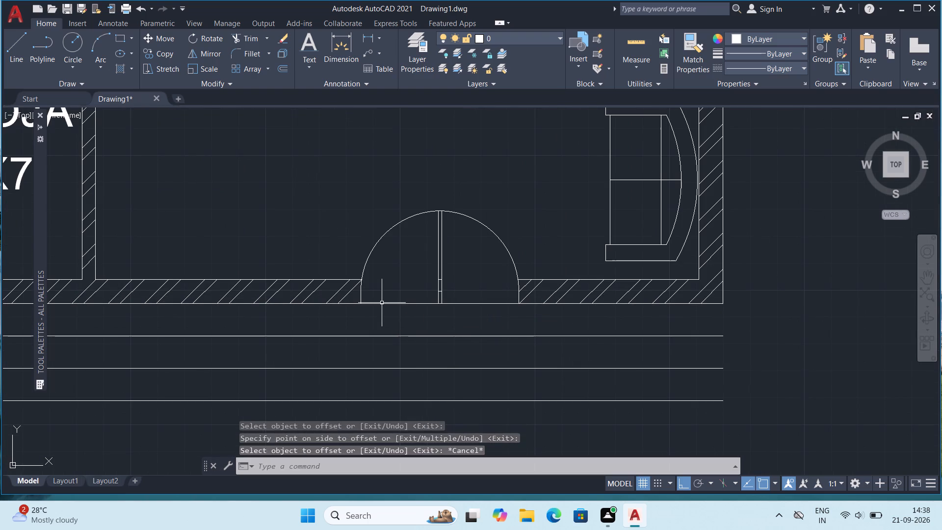
pyautogui.press('Escape')
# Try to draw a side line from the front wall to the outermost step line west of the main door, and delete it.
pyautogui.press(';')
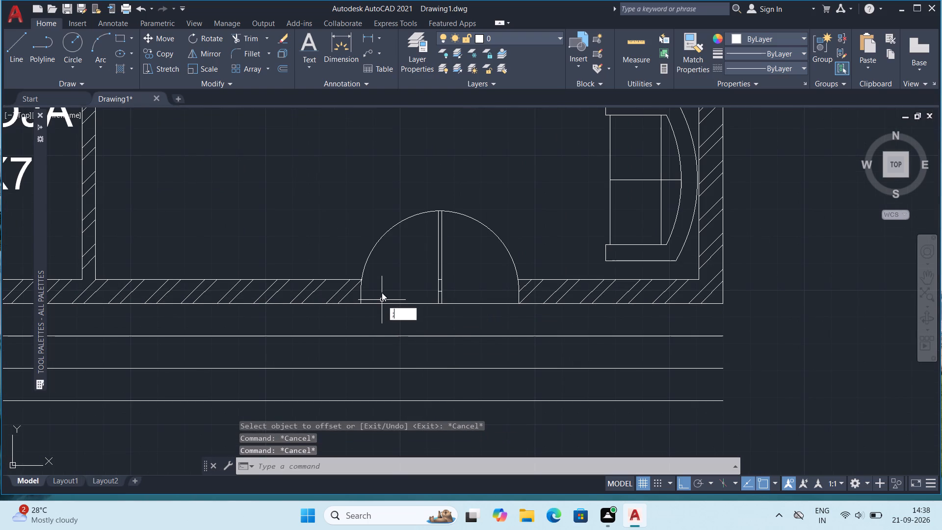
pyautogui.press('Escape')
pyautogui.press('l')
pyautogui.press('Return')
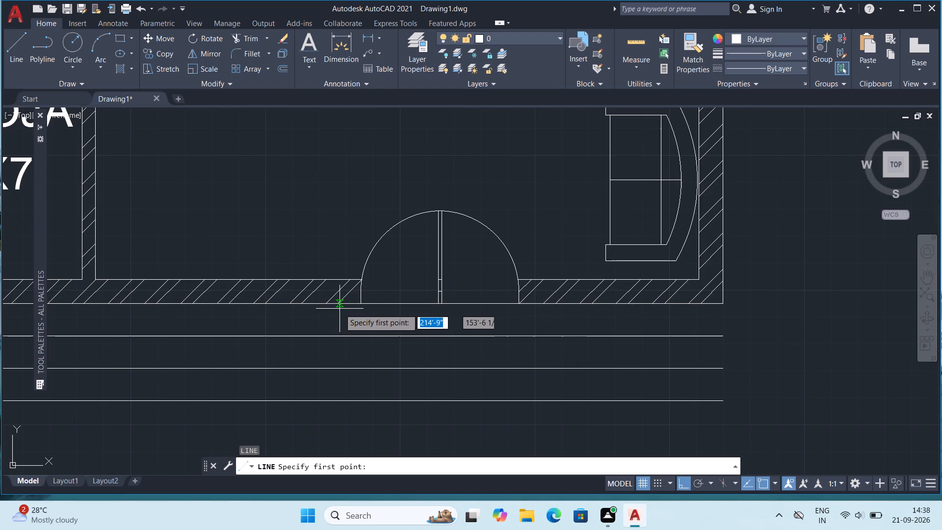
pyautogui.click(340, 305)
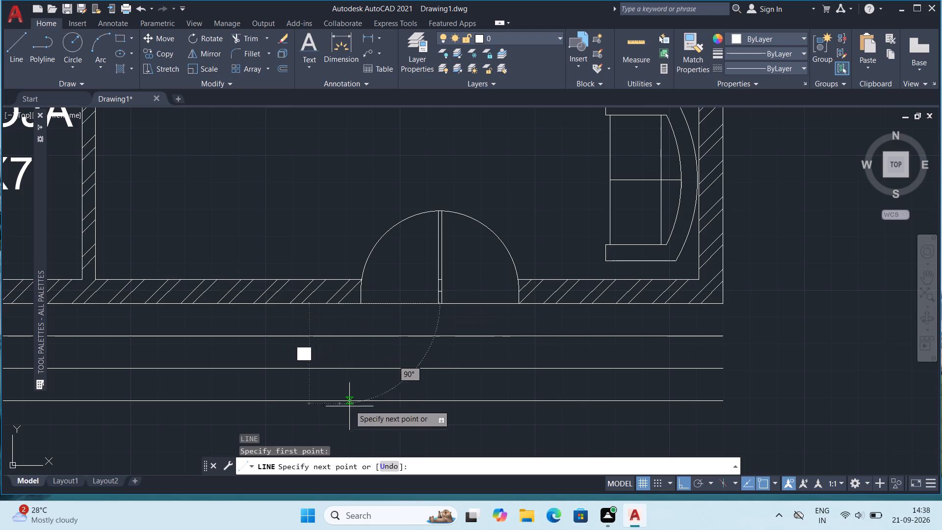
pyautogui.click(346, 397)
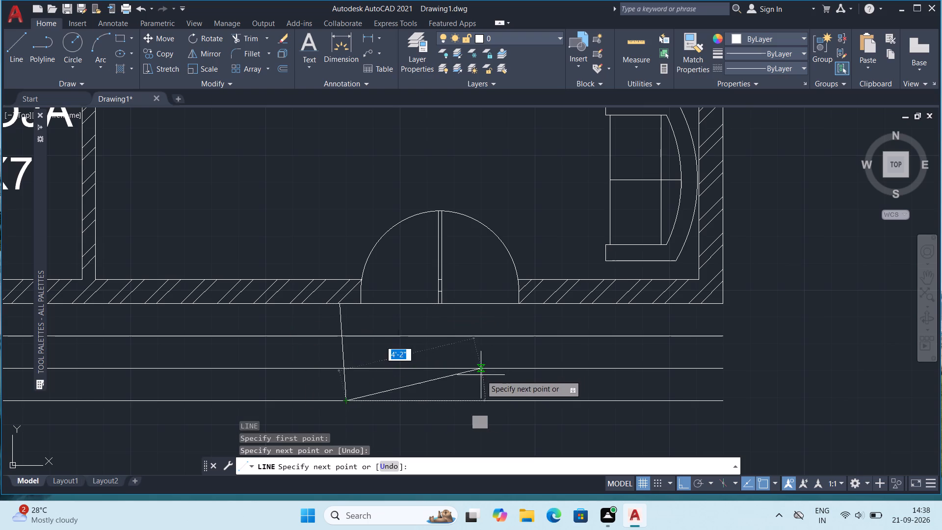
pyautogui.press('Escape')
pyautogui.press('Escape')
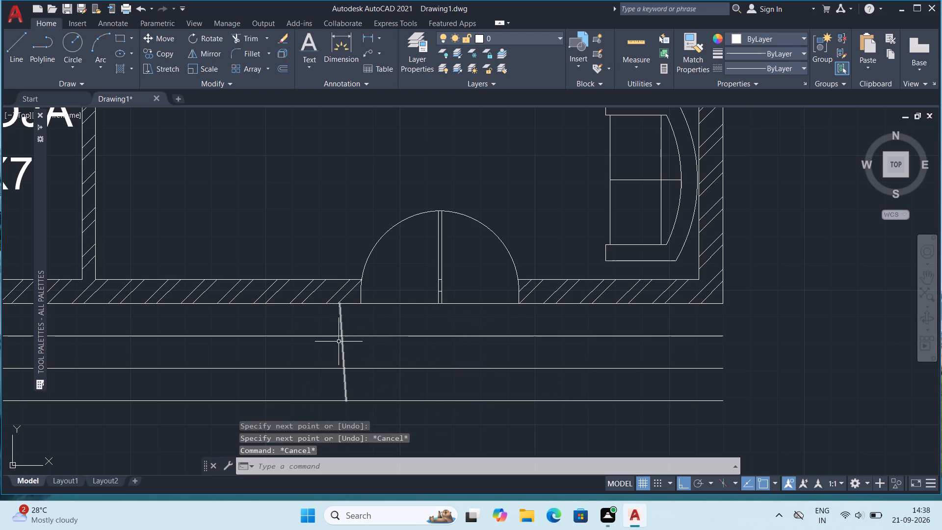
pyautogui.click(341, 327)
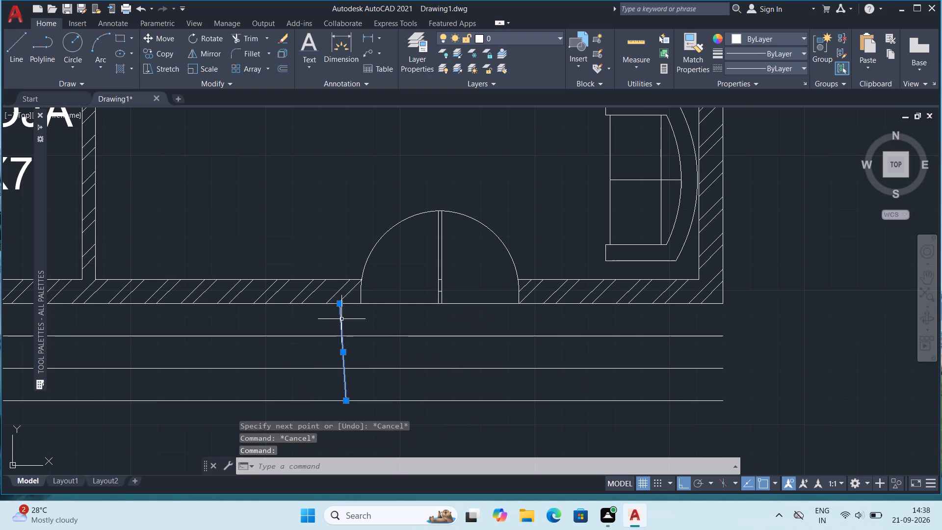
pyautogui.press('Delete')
# Draw a vertical side line from the front wall to the outermost step line, just west of the main door.
pyautogui.press('l')
pyautogui.press('Return')
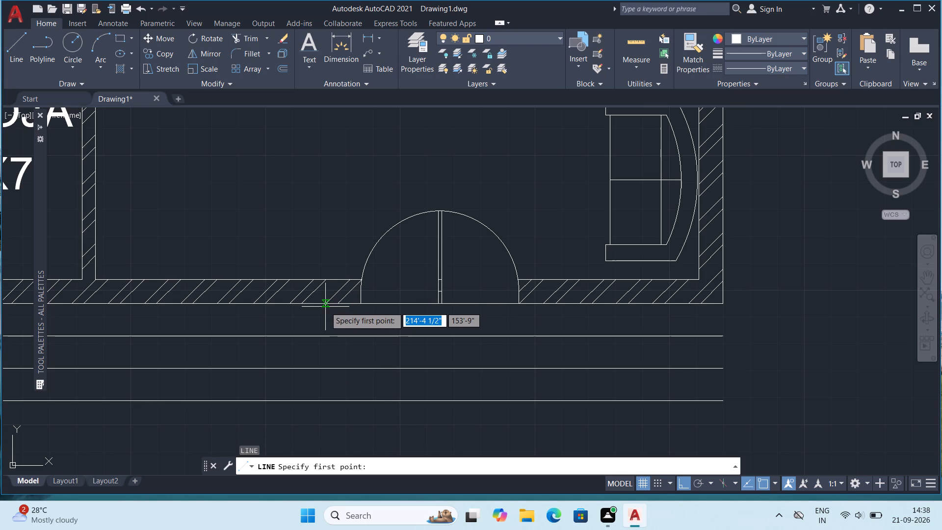
pyautogui.click(326, 302)
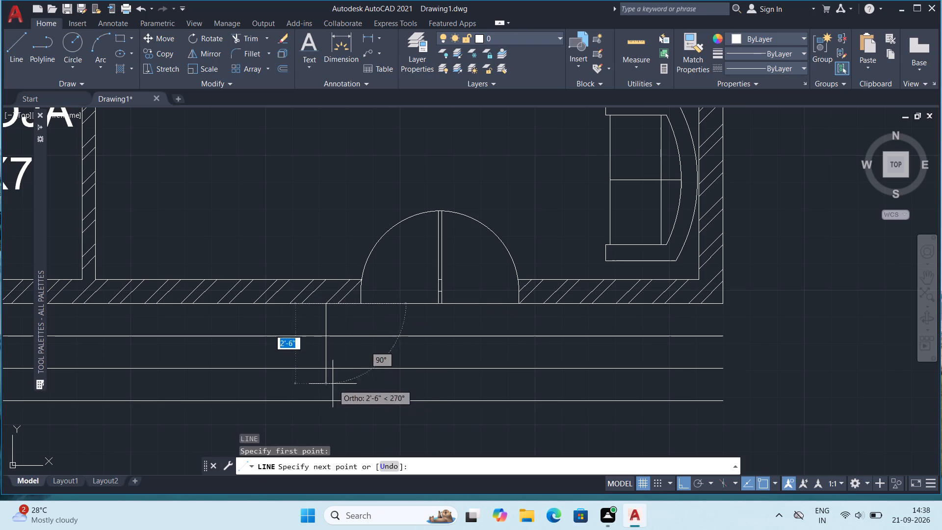
pyautogui.click(326, 396)
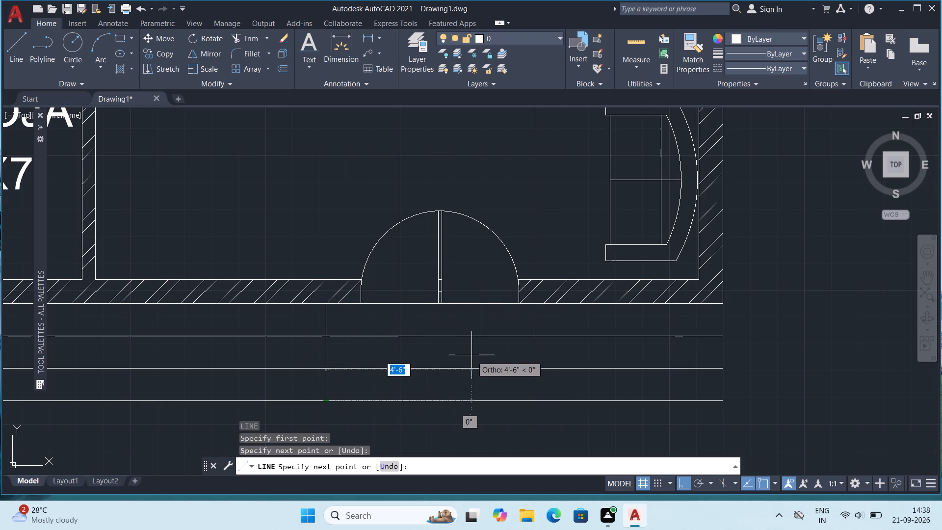
pyautogui.press('Escape')
pyautogui.press('Escape')
pyautogui.press('Escape')
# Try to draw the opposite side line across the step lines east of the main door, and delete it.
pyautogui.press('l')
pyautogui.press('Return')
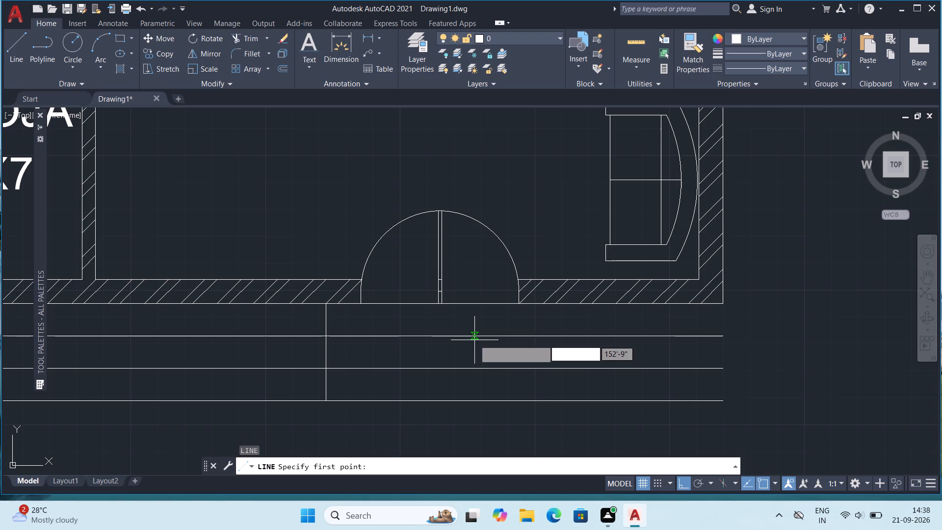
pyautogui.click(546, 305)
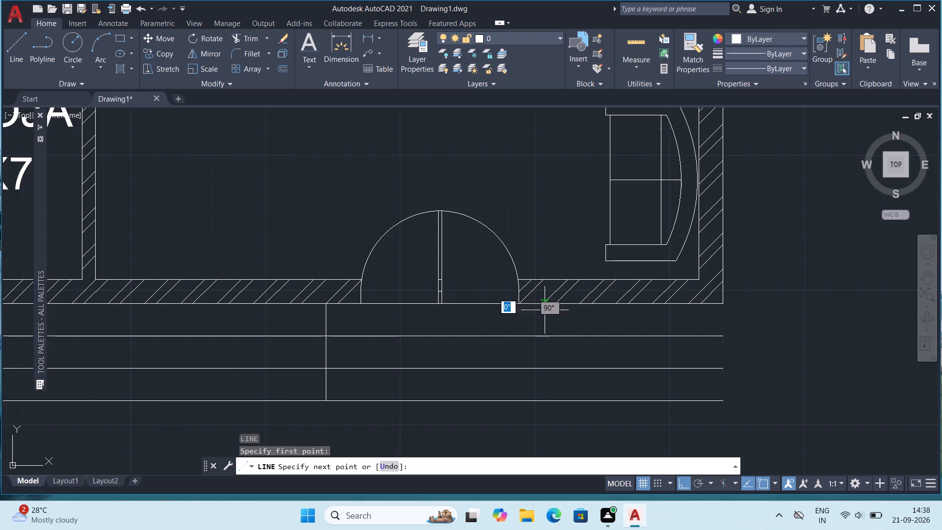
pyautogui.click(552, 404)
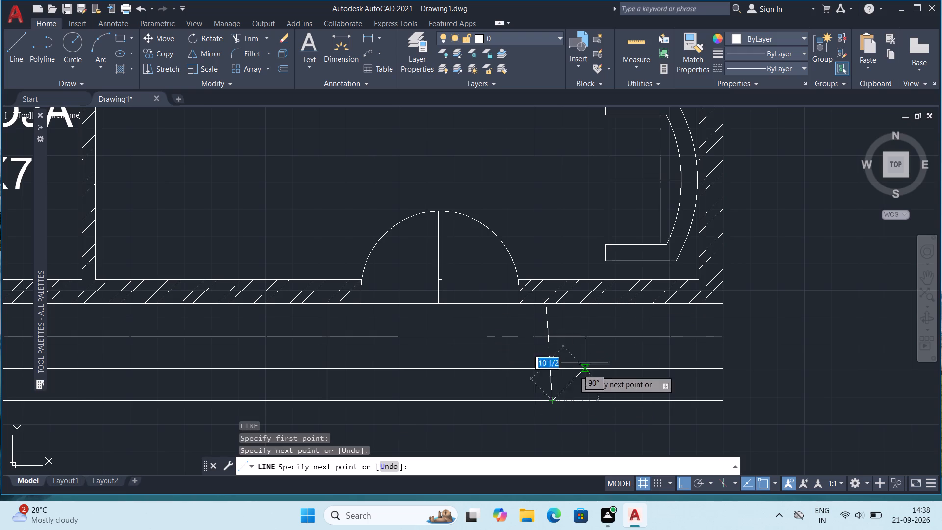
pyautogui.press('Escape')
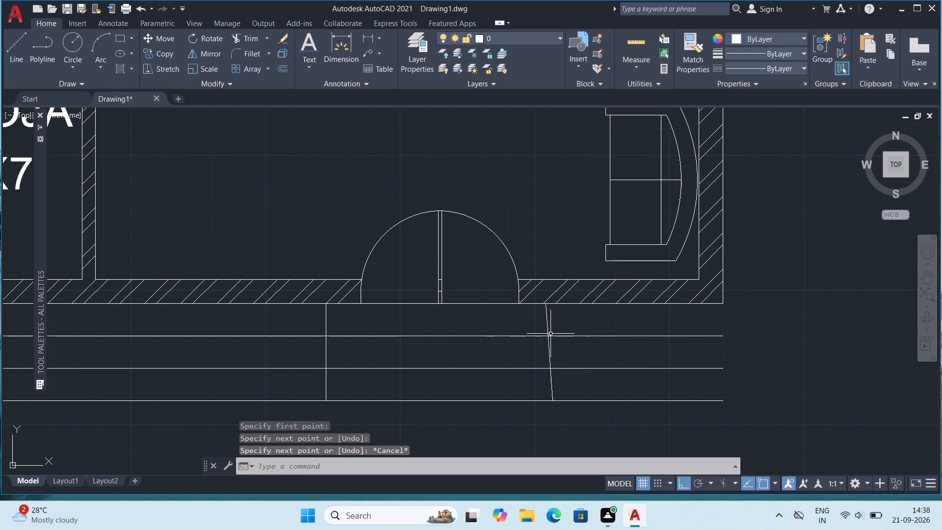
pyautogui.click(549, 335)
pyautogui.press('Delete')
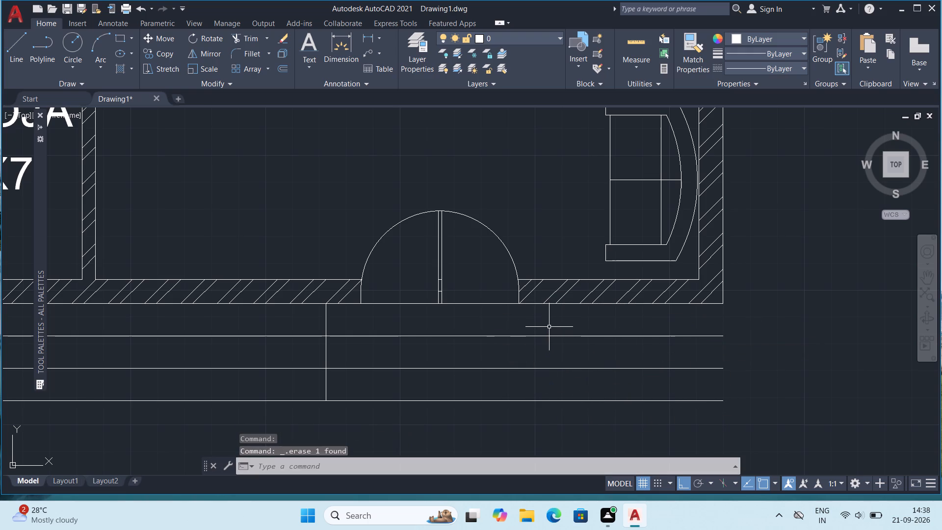
# Draw a vertical 3' side line from the front wall to the outermost step line, just east of the main door.
pyautogui.press('l')
pyautogui.press('Return')
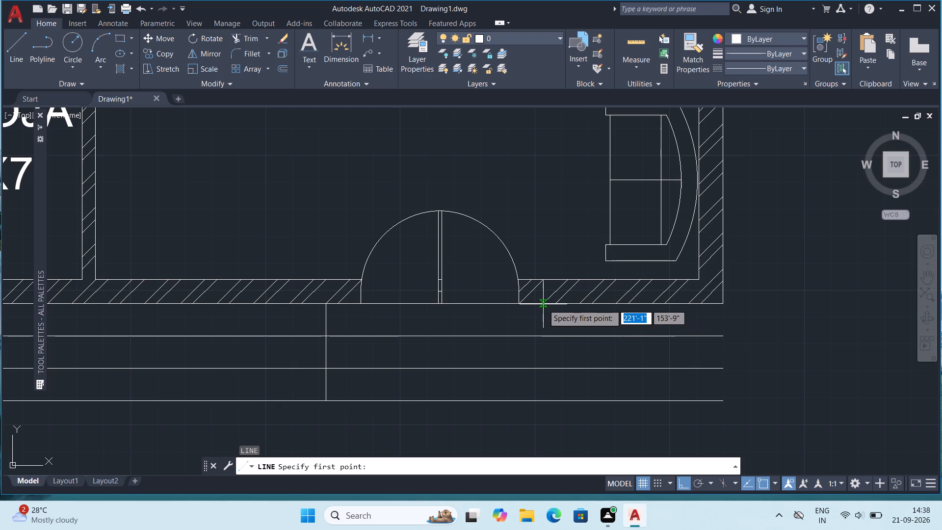
pyautogui.click(543, 304)
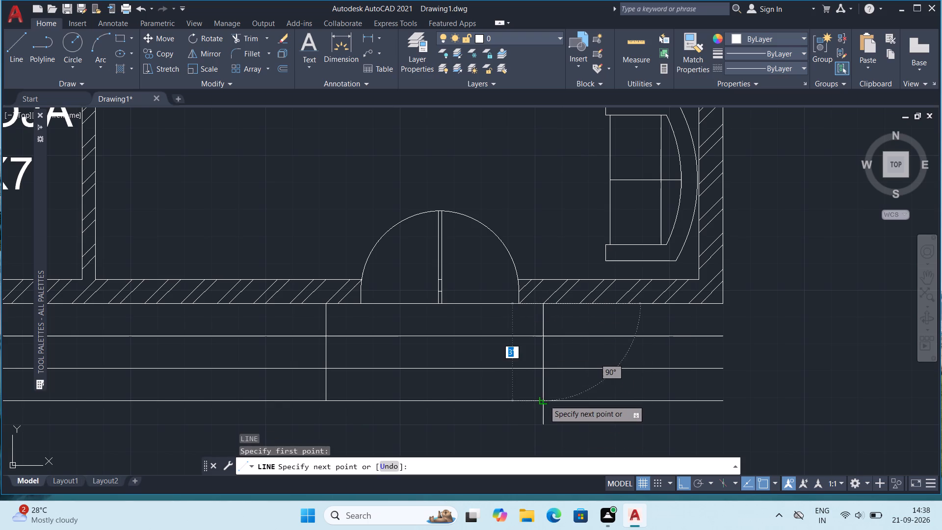
pyautogui.click(544, 399)
pyautogui.press('Escape')
pyautogui.press('Escape')
pyautogui.press('Escape')
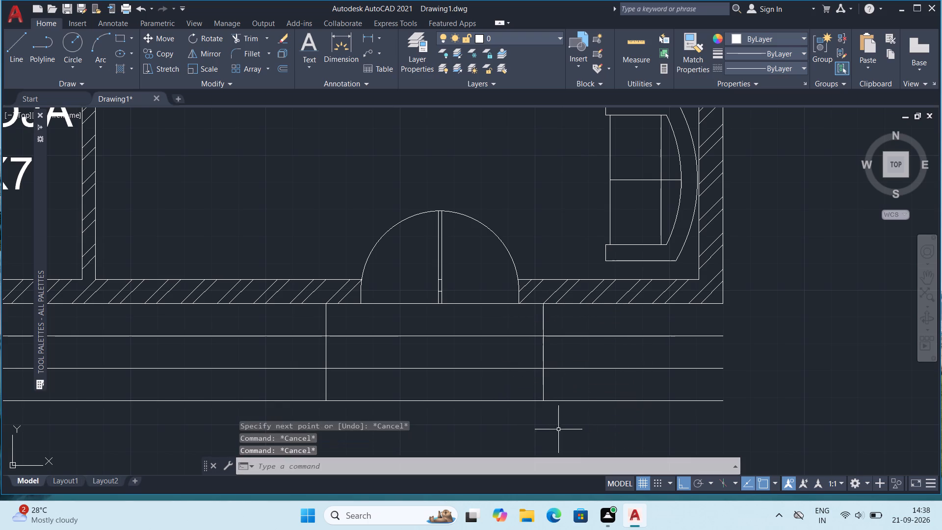
# Trim the three step lines where they extend west beyond the western side line.
pyautogui.moveTo(557, 428); pyautogui.dragTo(606, 382, button='middle')
pyautogui.scroll(-1, 614, 374)
pyautogui.moveTo(334, 407); pyautogui.dragTo(415, 386, button='middle')
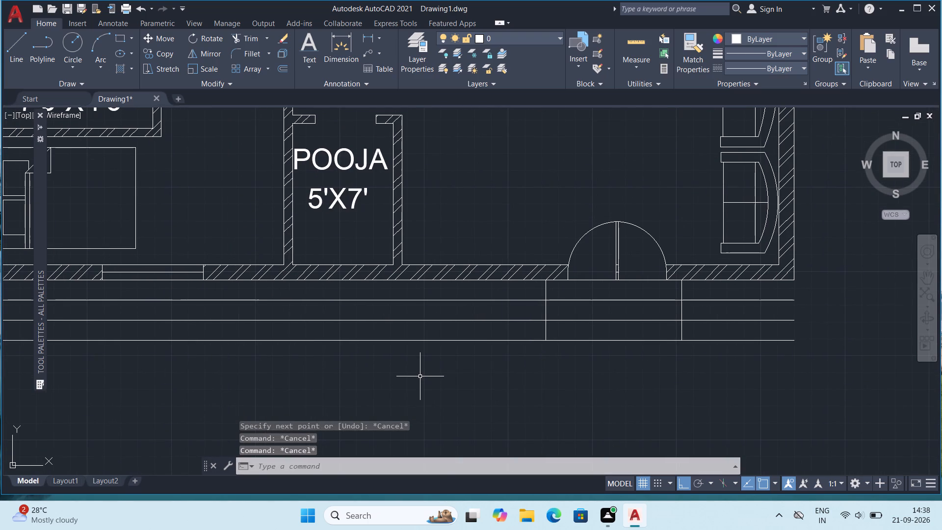
pyautogui.press('t')
pyautogui.press('r')
pyautogui.press('Return')
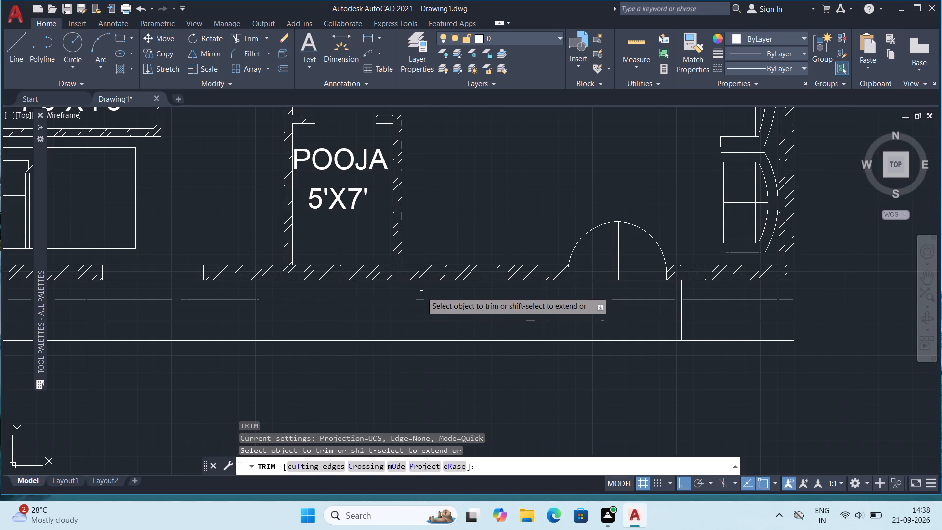
pyautogui.moveTo(421, 292); pyautogui.dragTo(421, 368)
# Trim the three step lines where they extend east beyond the eastern side line of the entrance steps.
pyautogui.scroll(-2, 426, 350)
pyautogui.moveTo(638, 371); pyautogui.dragTo(531, 362, button='middle')
pyautogui.scroll(2, 449, 359)
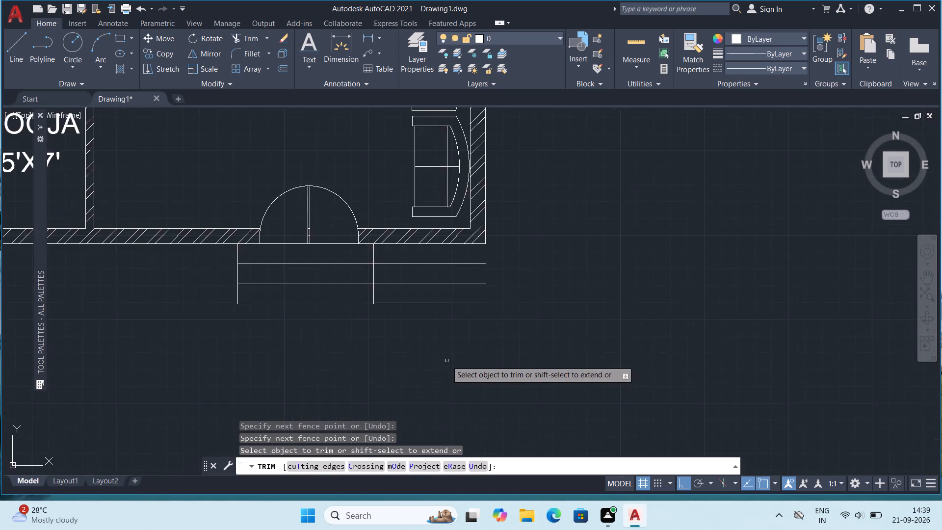
pyautogui.scroll(1, 439, 358)
pyautogui.moveTo(408, 272); pyautogui.dragTo(409, 336, button='middle')
pyautogui.moveTo(401, 256); pyautogui.dragTo(402, 267)
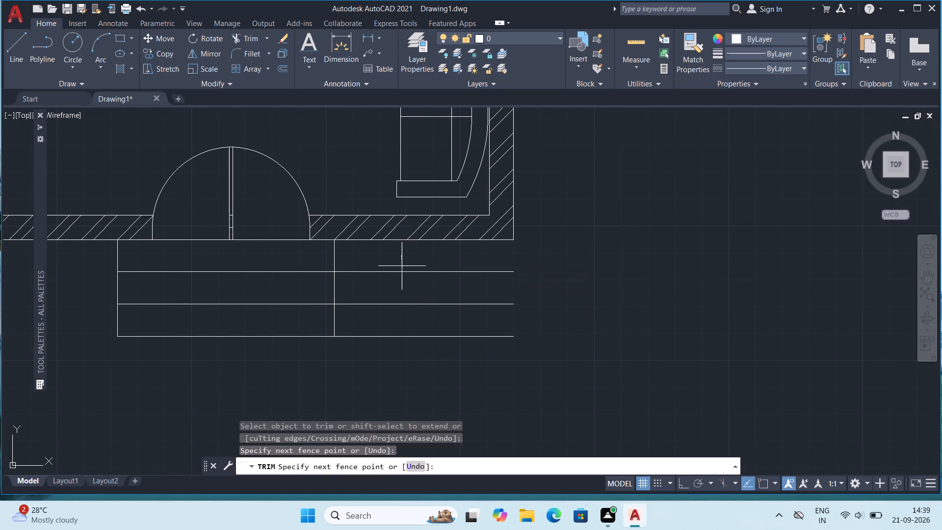
pyautogui.moveTo(402, 267); pyautogui.dragTo(410, 369)
pyautogui.scroll(-3, 417, 321)
pyautogui.moveTo(382, 329); pyautogui.dragTo(418, 363, button='middle')
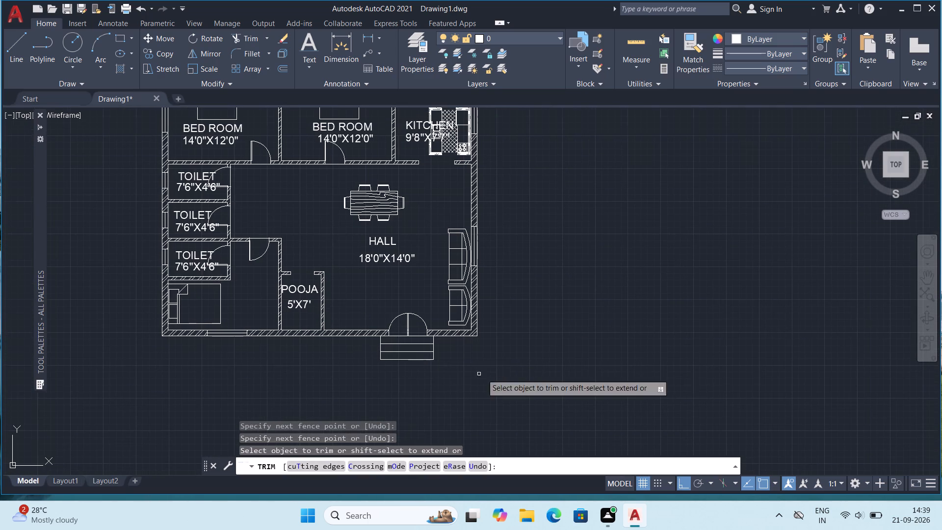
pyautogui.moveTo(187, 358); pyautogui.dragTo(233, 387, button='middle')
pyautogui.scroll(-1, 272, 349)
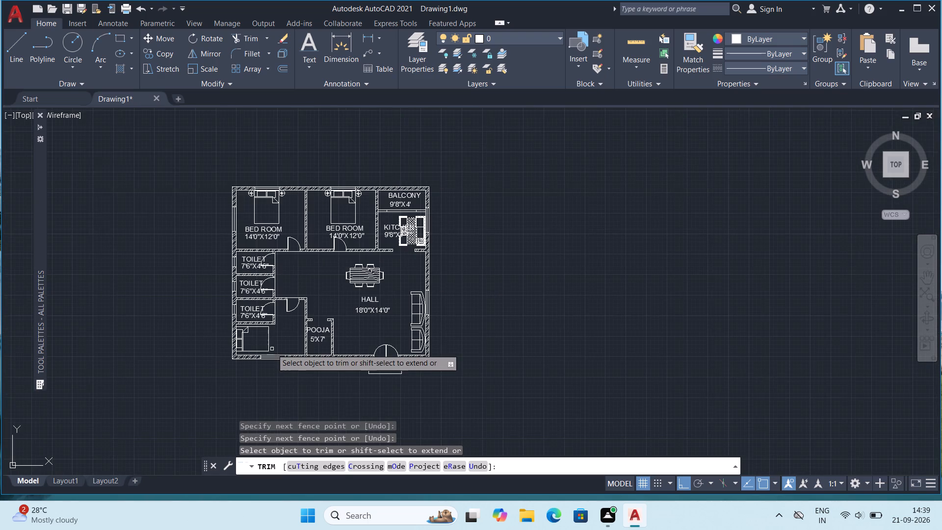
pyautogui.moveTo(274, 347); pyautogui.dragTo(306, 278, button='middle')
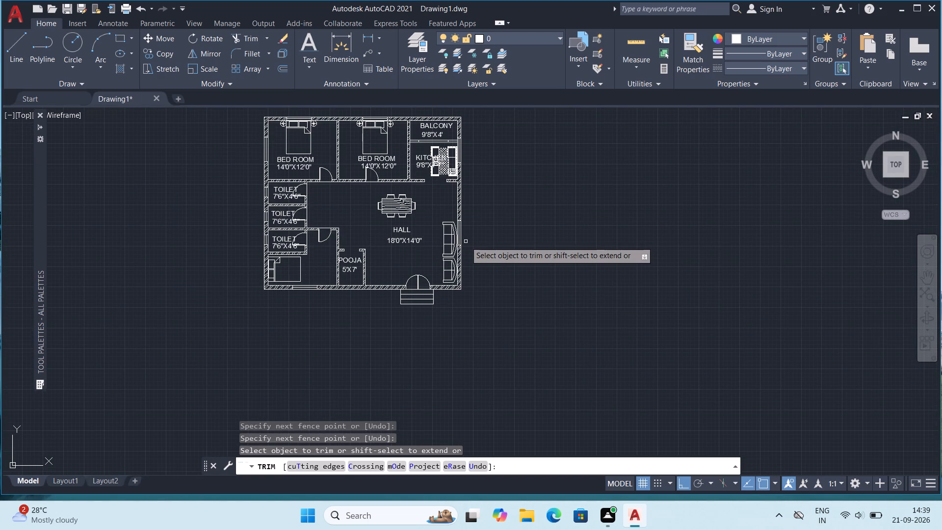
pyautogui.press('Escape')
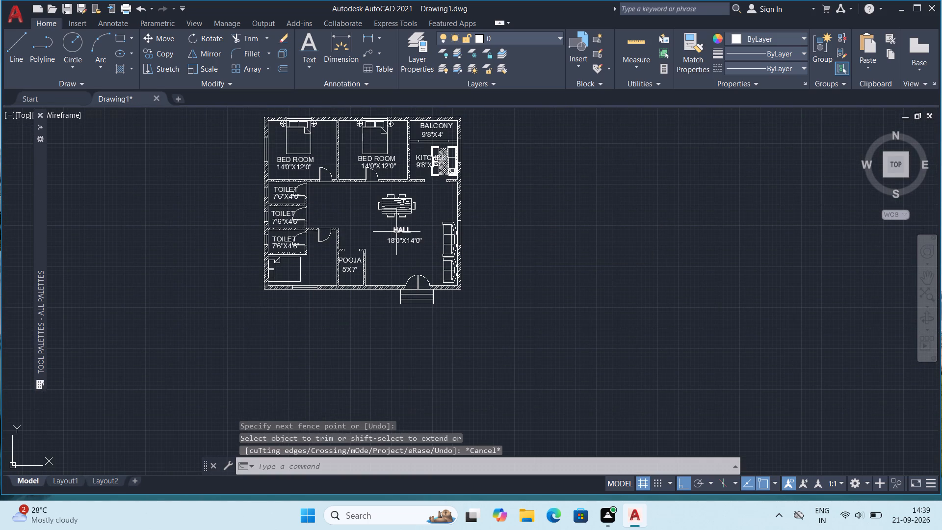
# Copy the HALL label and paste it in the empty area east of the floor plan.
pyautogui.click(396, 231)
pyautogui.hotkey('ctrl', 'c')
pyautogui.hotkey('ctrl', 'v')
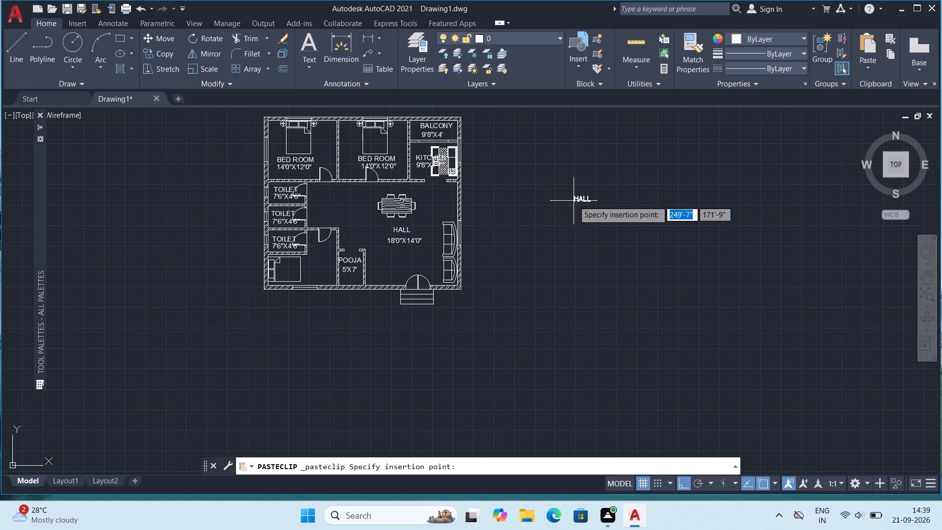
pyautogui.click(574, 200)
# Place the HALL label copy east of the floor plan and change its text to ENTRANCE.
pyautogui.scroll(2, 578, 200)
pyautogui.doubleClick(581, 194)
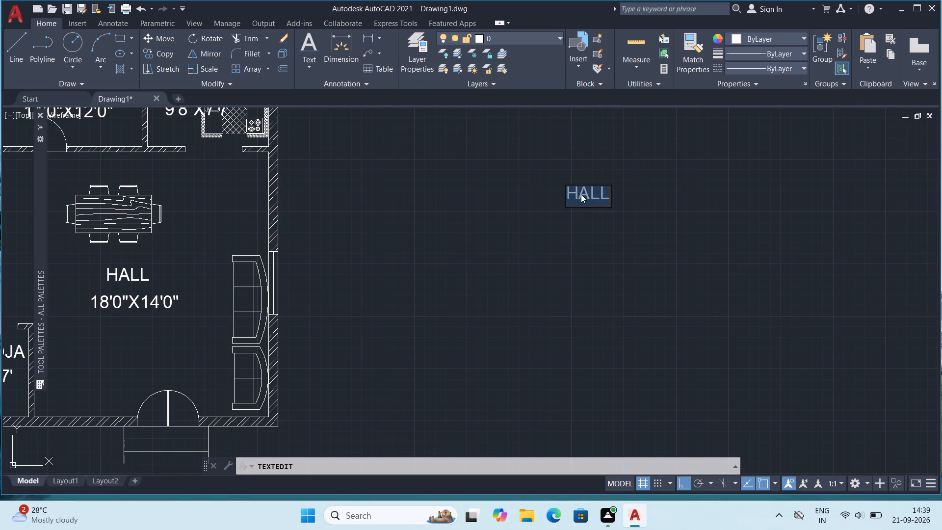
pyautogui.write('EB')
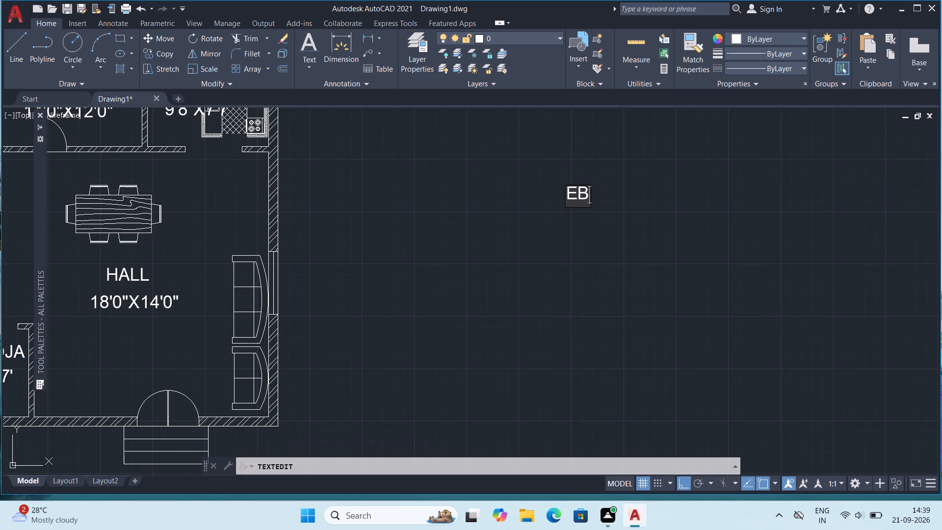
pyautogui.press('BackSpace')
pyautogui.write('NTRANCE')
pyautogui.press('Return')
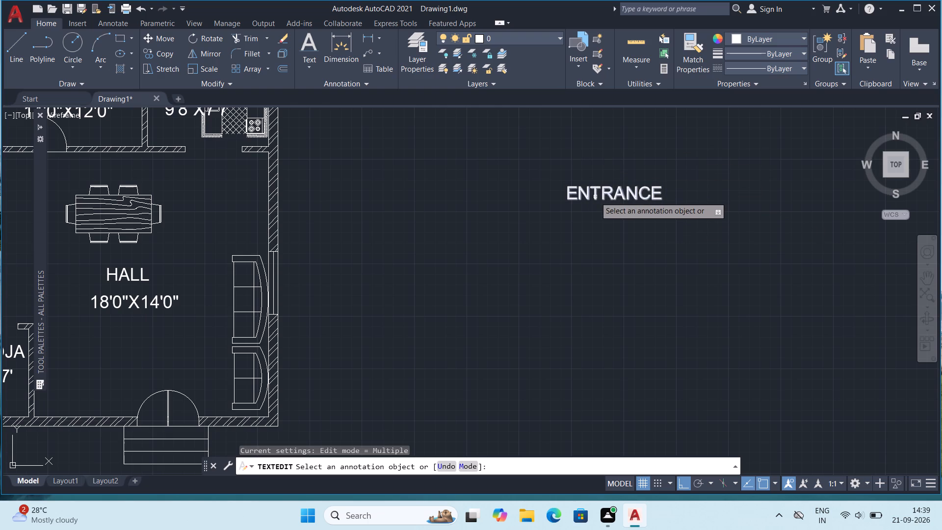
pyautogui.press('Escape')
# Copy the ENTRANCE label and paste it over the entrance steps in front of the main door.
pyautogui.click(595, 196)
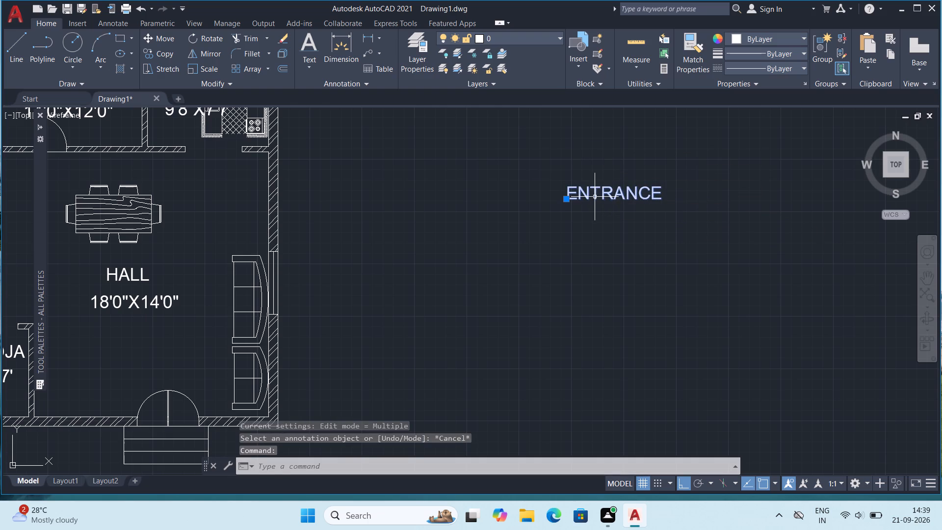
pyautogui.hotkey('ctrl', 'c')
pyautogui.hotkey('ctrl', 'v')
pyautogui.moveTo(379, 333); pyautogui.dragTo(565, 197, button='middle')
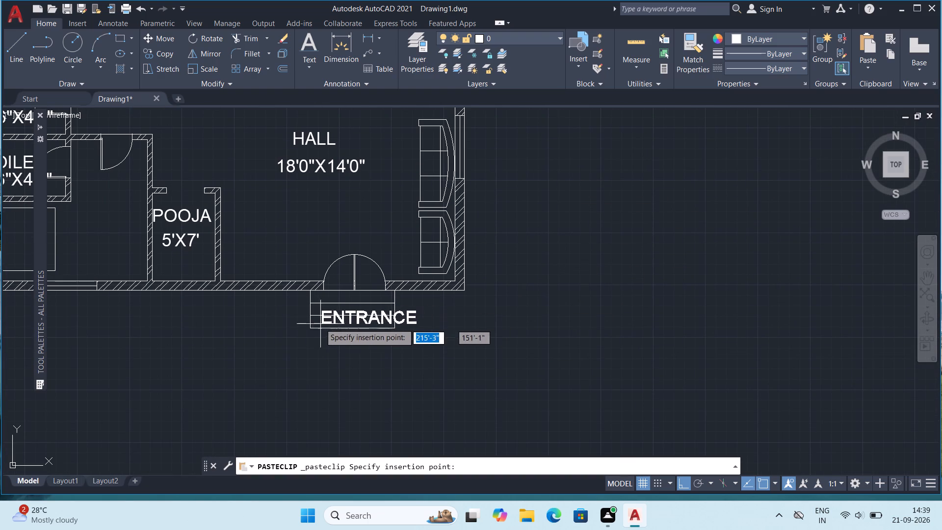
pyautogui.click(307, 319)
pyautogui.scroll(-1, 545, 287)
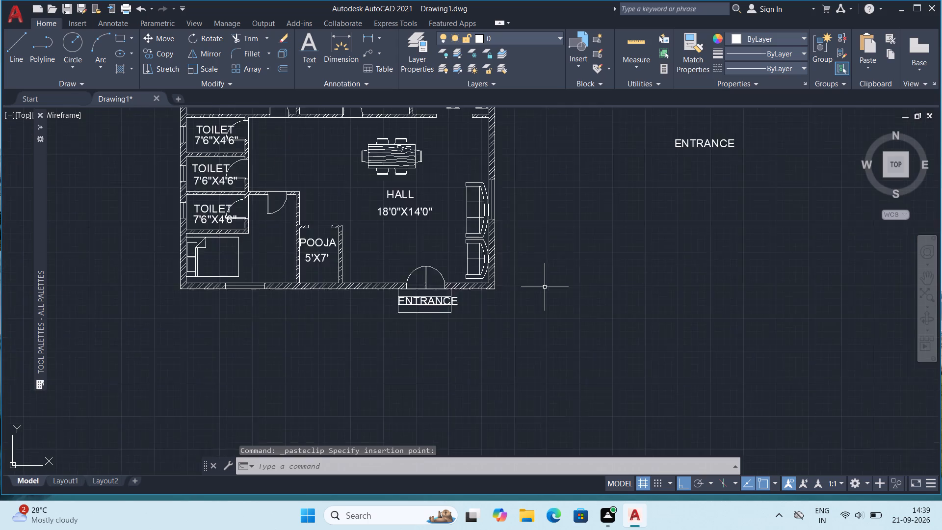
# Delete the spare ENTRANCE label in the empty area east of the floor plan.
pyautogui.scroll(-1, 545, 287)
pyautogui.moveTo(593, 255); pyautogui.dragTo(579, 322, button='middle')
pyautogui.click(592, 233)
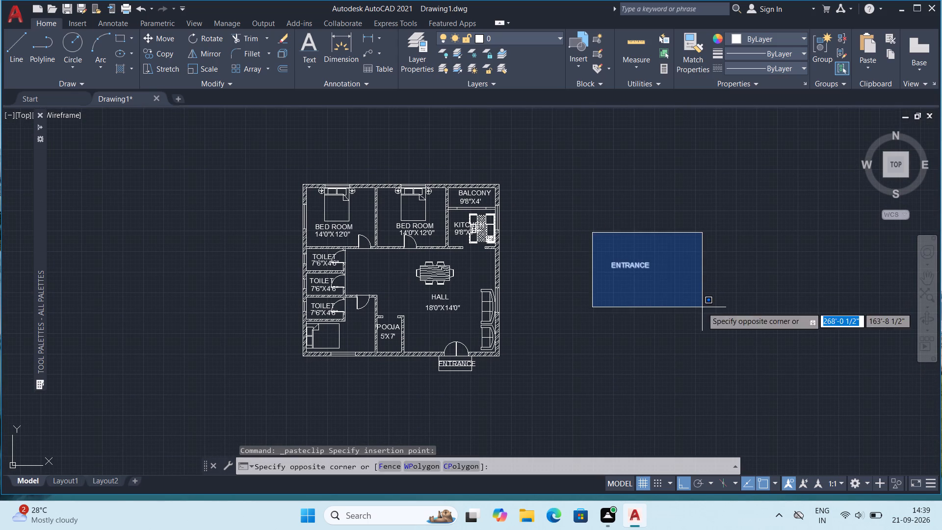
pyautogui.click(702, 307)
pyautogui.press('Delete')
# Look over the whole floor plan, checking the room labels, furniture and entrance.
pyautogui.moveTo(407, 418); pyautogui.dragTo(413, 380, button='middle')
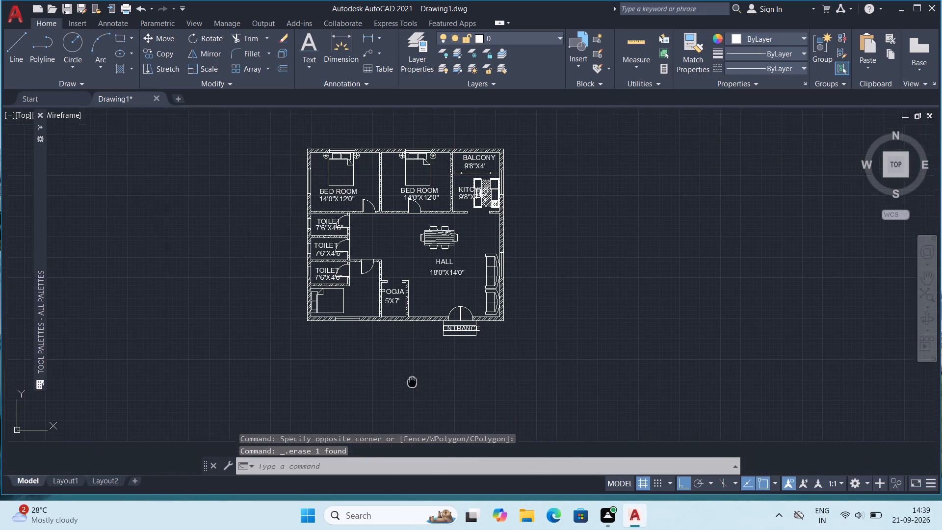
pyautogui.moveTo(413, 380); pyautogui.dragTo(413, 376, button='middle')
pyautogui.scroll(1, 398, 192)
pyautogui.moveTo(402, 200); pyautogui.dragTo(393, 226, button='middle')
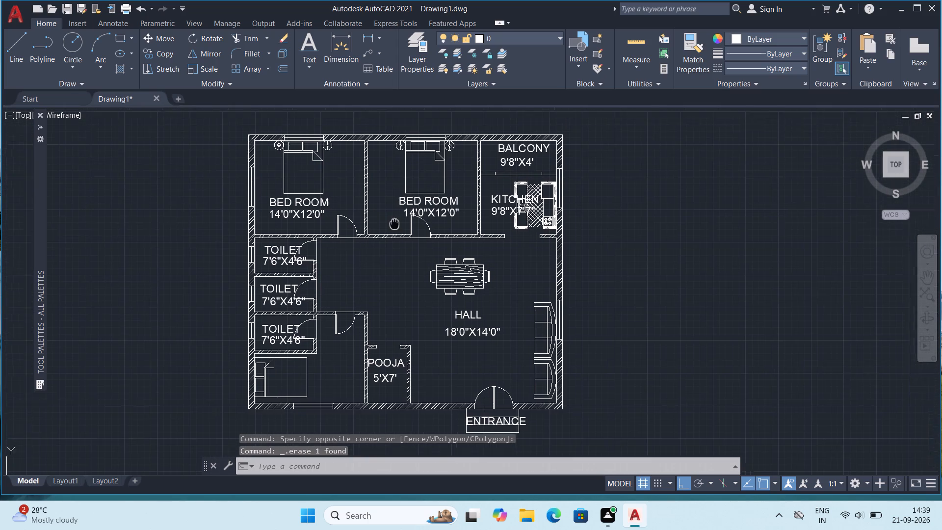
pyautogui.moveTo(393, 226); pyautogui.dragTo(384, 237, button='middle')
pyautogui.moveTo(557, 297); pyautogui.dragTo(514, 275, button='middle')
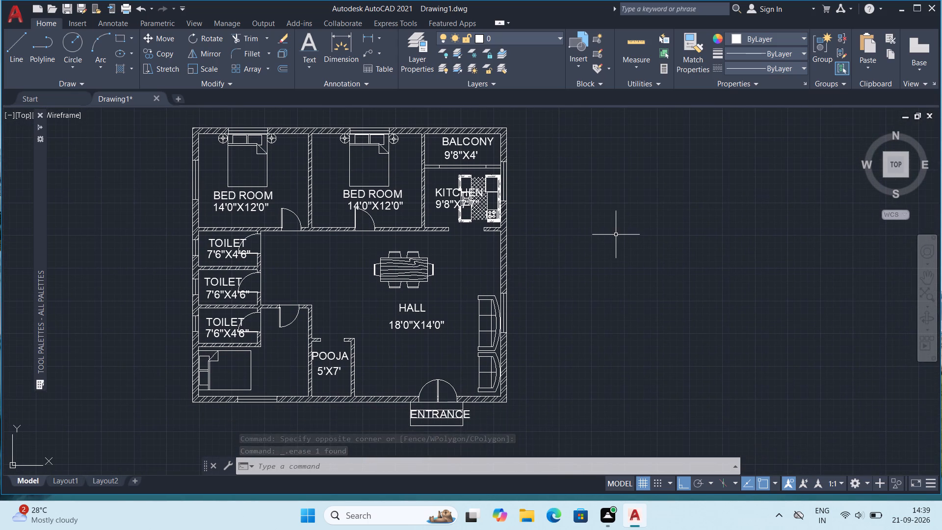
pyautogui.scroll(-1, 616, 235)
pyautogui.moveTo(638, 176); pyautogui.dragTo(611, 196, button='middle')
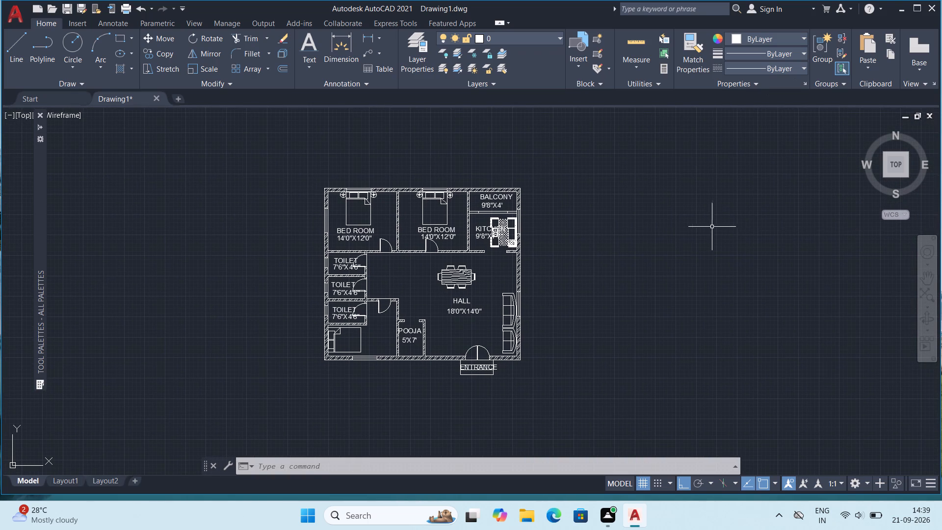
pyautogui.scroll(1, 243, 335)
pyautogui.moveTo(556, 271); pyautogui.dragTo(476, 311, button='middle')
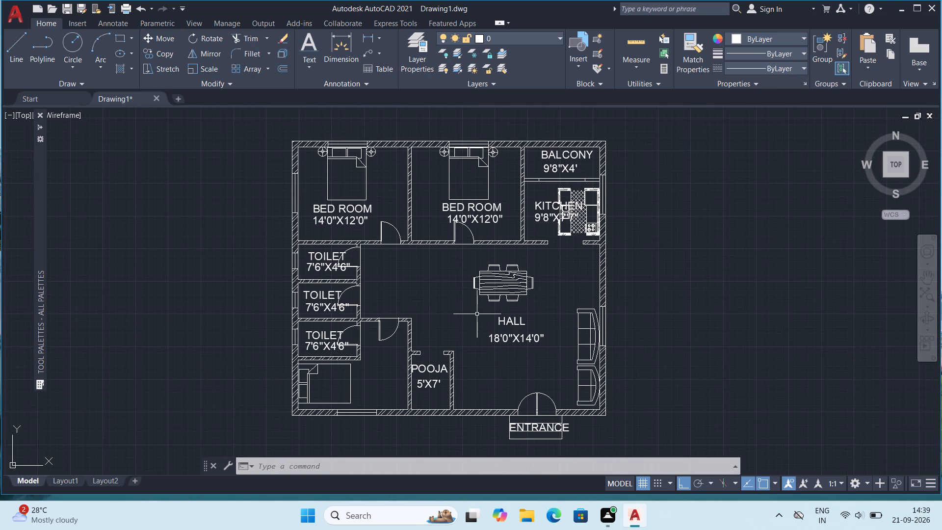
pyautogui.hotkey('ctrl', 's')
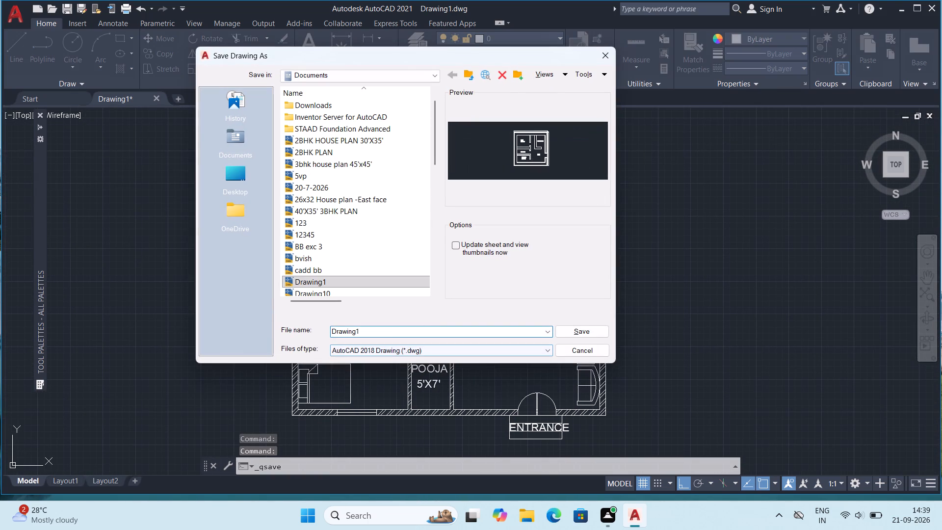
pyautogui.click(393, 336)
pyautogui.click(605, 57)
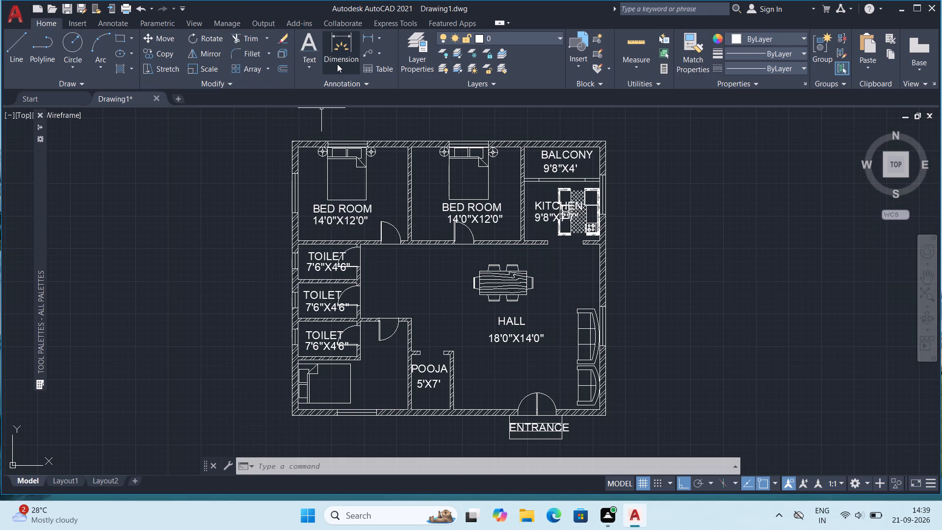
# Dimension the overall length of the north outer wall, placing the dimension line just outside the wall.
pyautogui.click(343, 45)
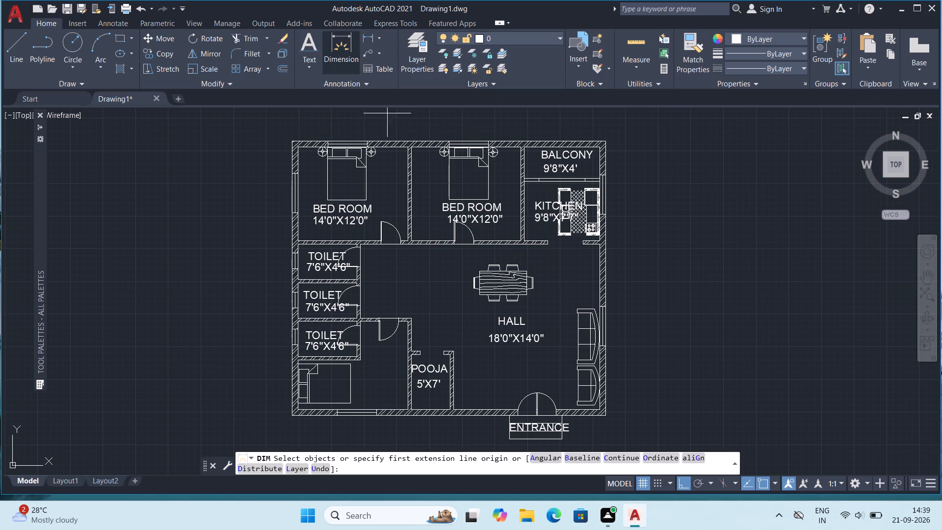
pyautogui.scroll(3, 402, 114)
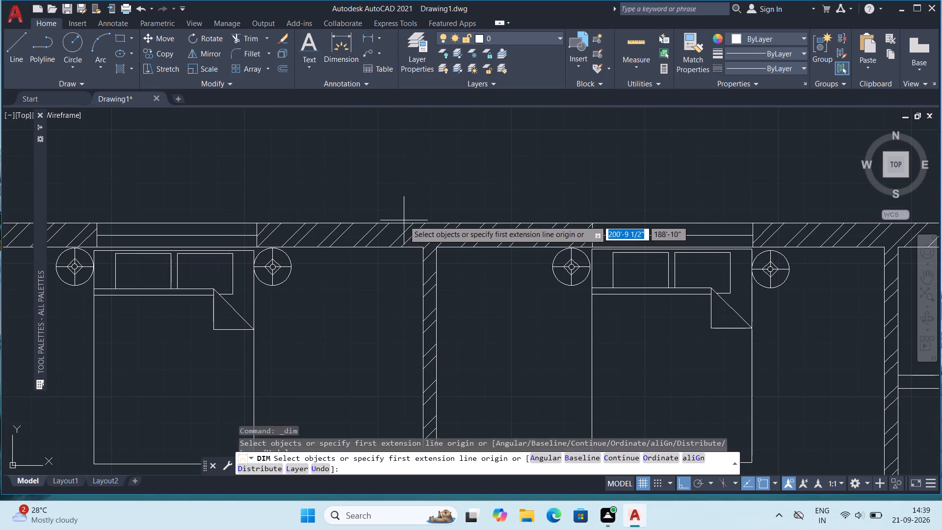
pyautogui.click(404, 221)
pyautogui.click(400, 187)
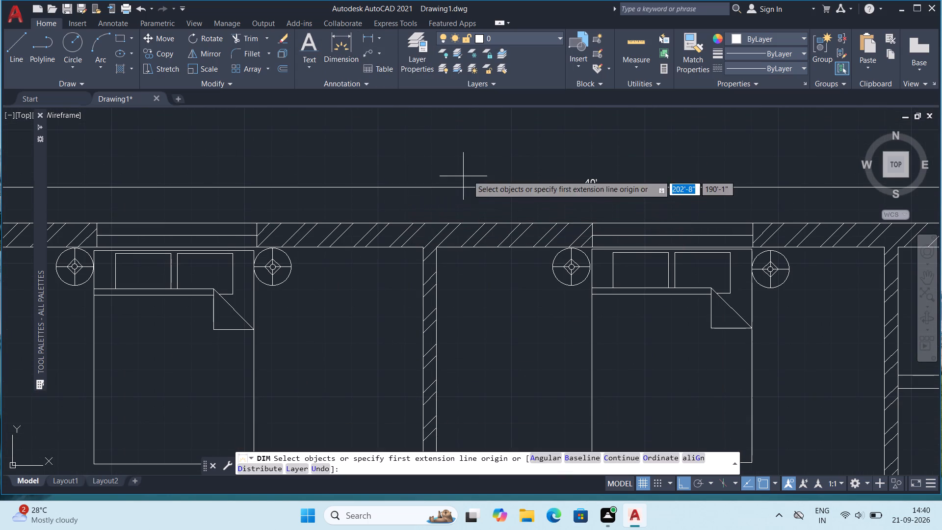
# Dimension the overall length of the east outer wall, placing the dimension line just outside the wall.
pyautogui.scroll(-2, 473, 173)
pyautogui.moveTo(610, 256); pyautogui.dragTo(404, 202, button='middle')
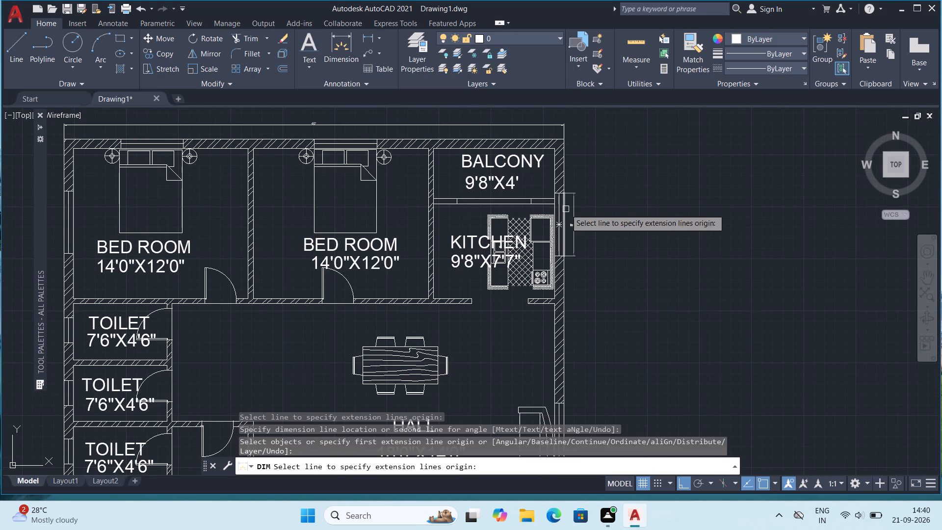
pyautogui.scroll(3, 564, 164)
pyautogui.click(563, 161)
pyautogui.scroll(-2, 637, 193)
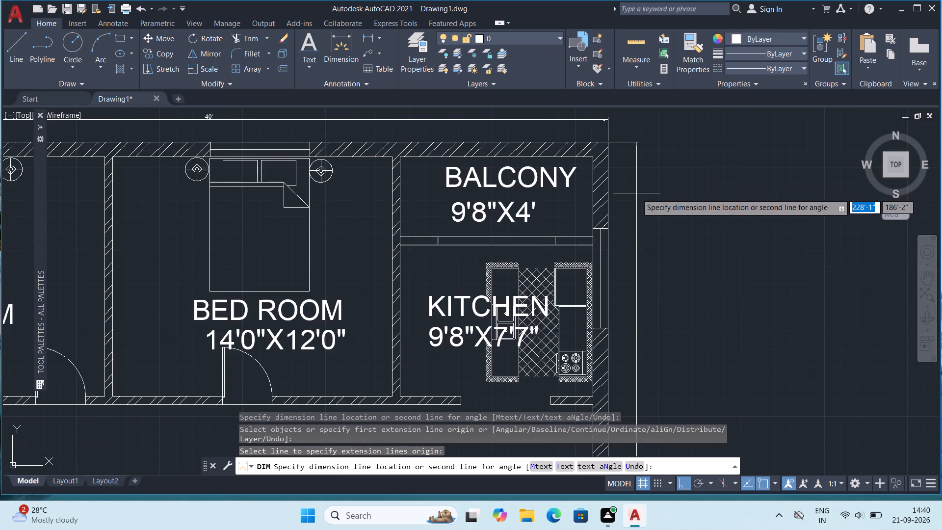
pyautogui.scroll(-1, 636, 194)
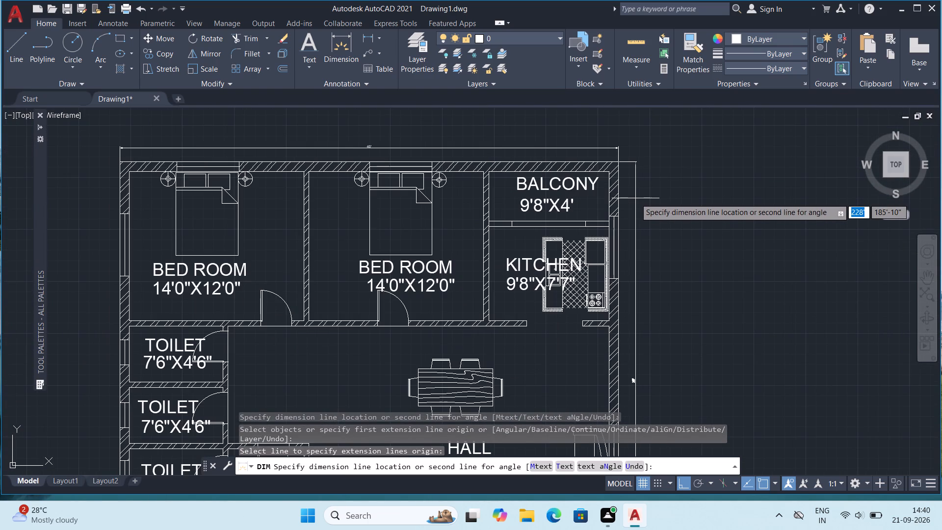
pyautogui.click(638, 198)
pyautogui.scroll(-2, 585, 214)
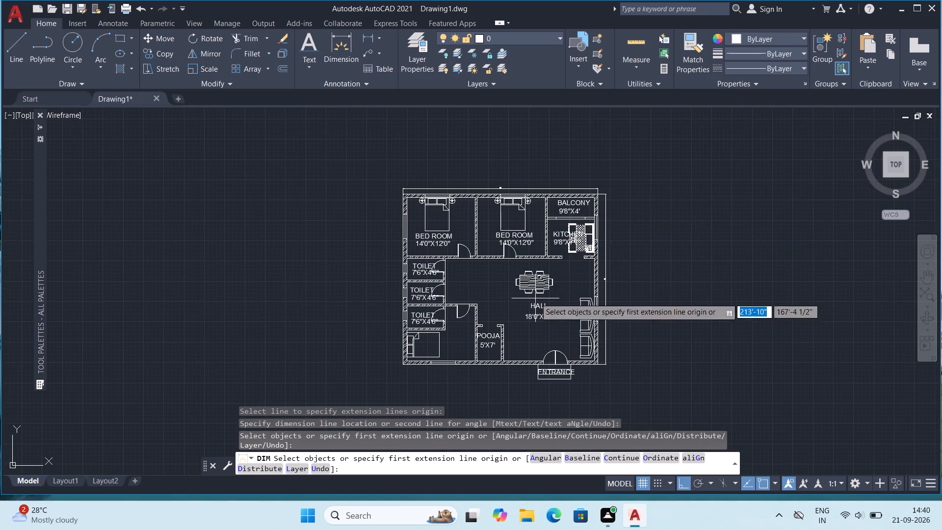
pyautogui.moveTo(534, 295); pyautogui.dragTo(516, 242, button='middle')
pyautogui.press('Escape')
# Modify the ISO-25 dimension style, setting its text height to 1'.
pyautogui.scroll(3, 467, 114)
pyautogui.scroll(1, 502, 193)
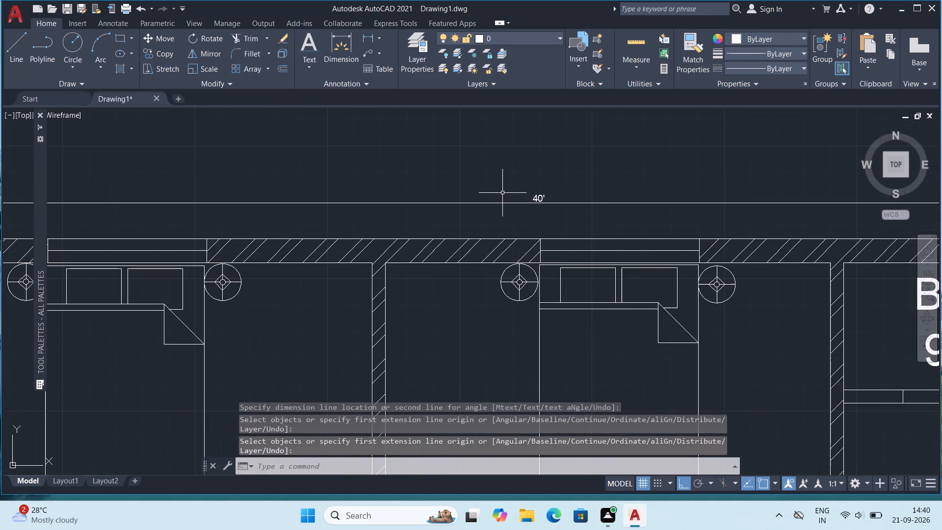
pyautogui.click(538, 199)
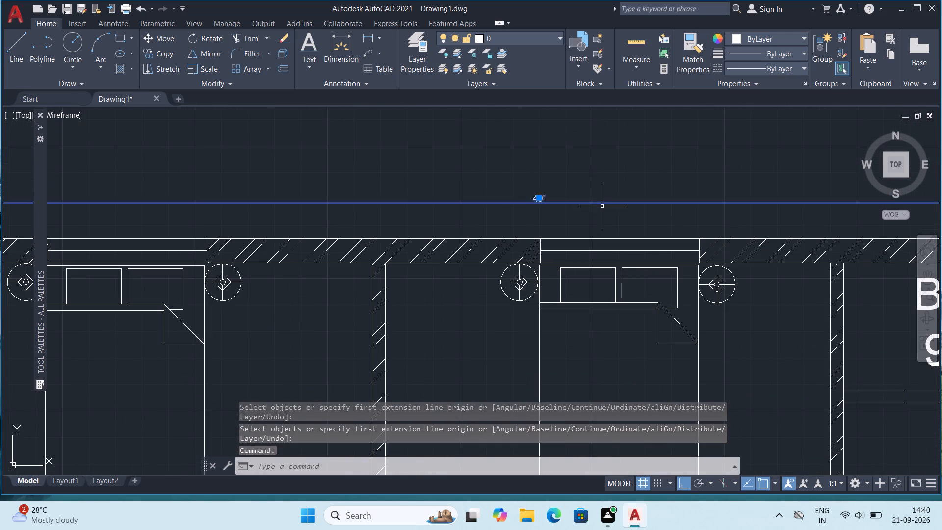
pyautogui.press('d')
pyautogui.press('Return')
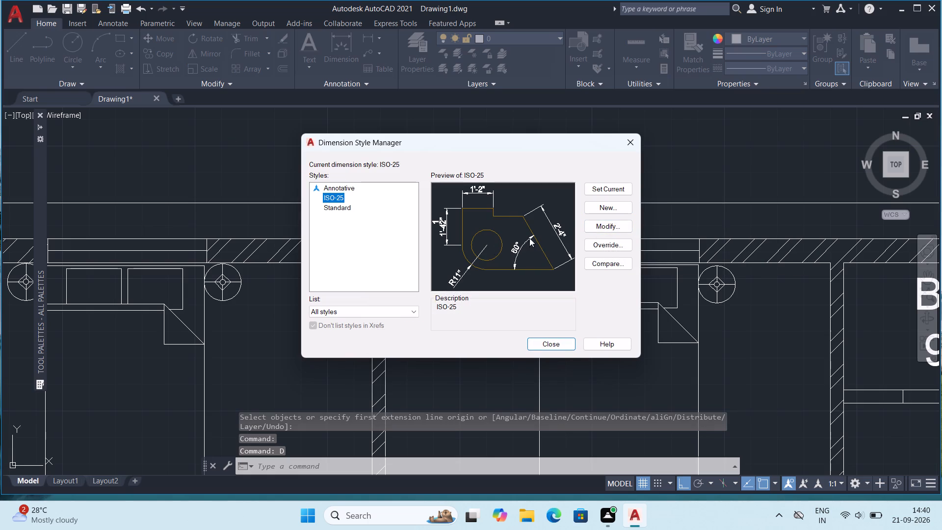
pyautogui.click(598, 221)
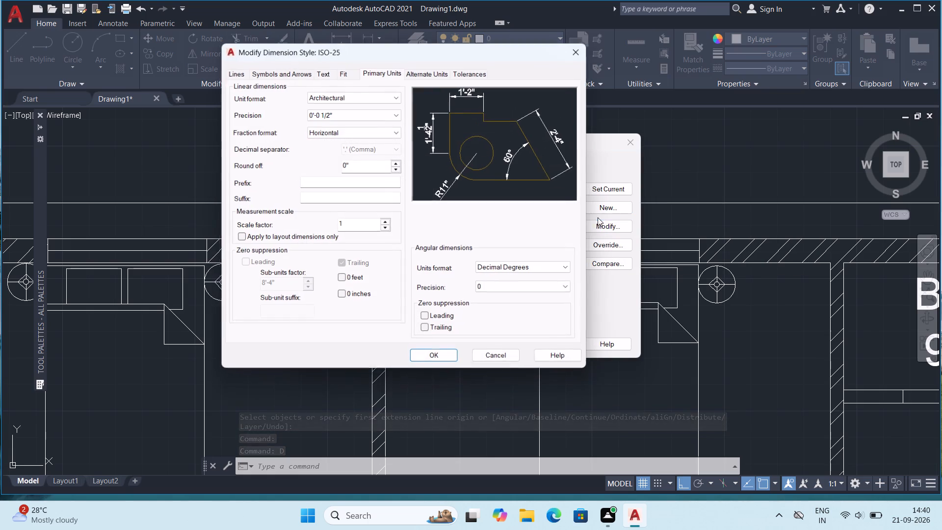
pyautogui.click(387, 68)
pyautogui.click(325, 72)
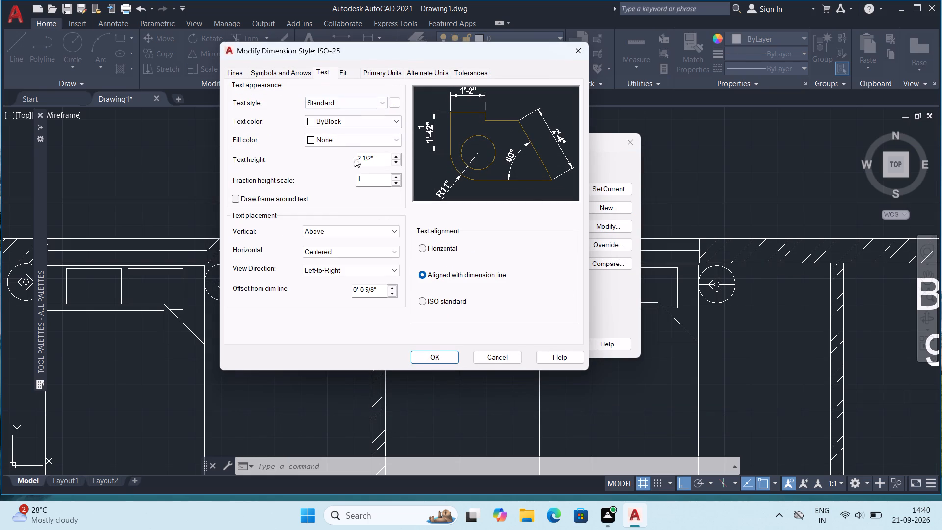
pyautogui.click(385, 155)
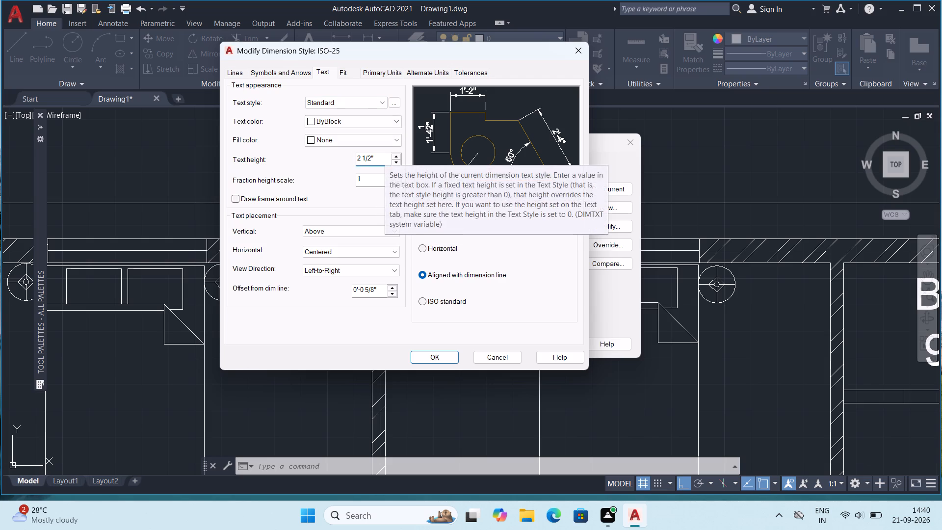
pyautogui.press('BackSpace')
pyautogui.press('BackSpace')
pyautogui.press('BackSpace')
pyautogui.press('BackSpace')
pyautogui.press('BackSpace')
pyautogui.press('BackSpace')
pyautogui.press('BackSpace')
pyautogui.press('BackSpace')
pyautogui.press('BackSpace')
pyautogui.press('BackSpace')
pyautogui.press('BackSpace')
pyautogui.press('BackSpace')
pyautogui.press('BackSpace')
pyautogui.press('BackSpace')
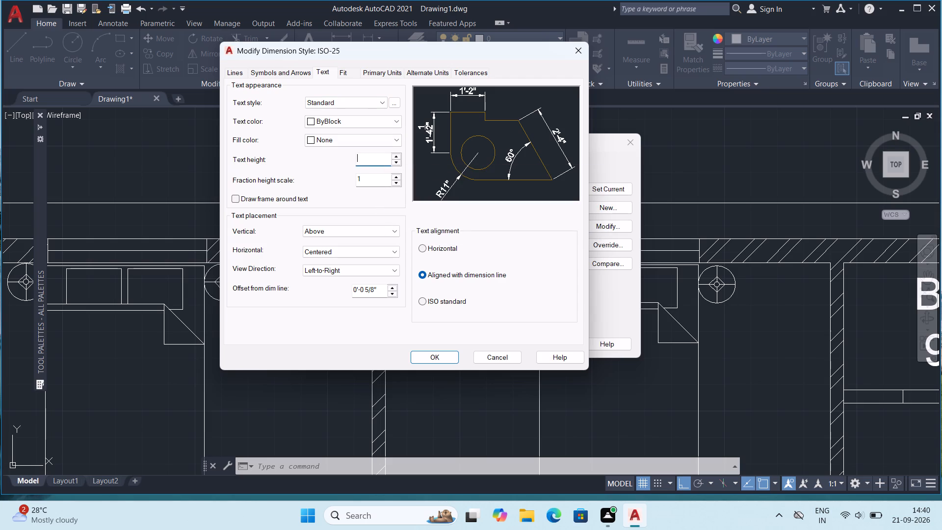
pyautogui.write("1'")
pyautogui.press('Return')
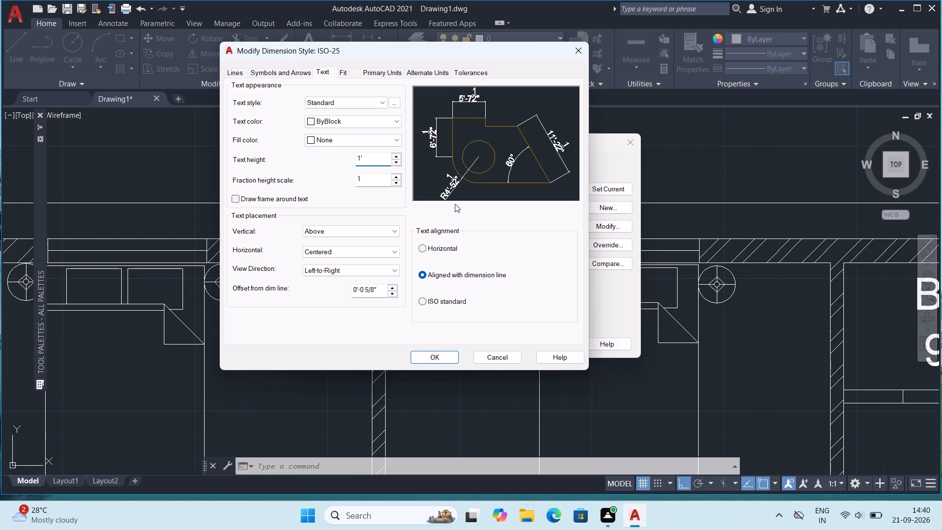
pyautogui.click(433, 355)
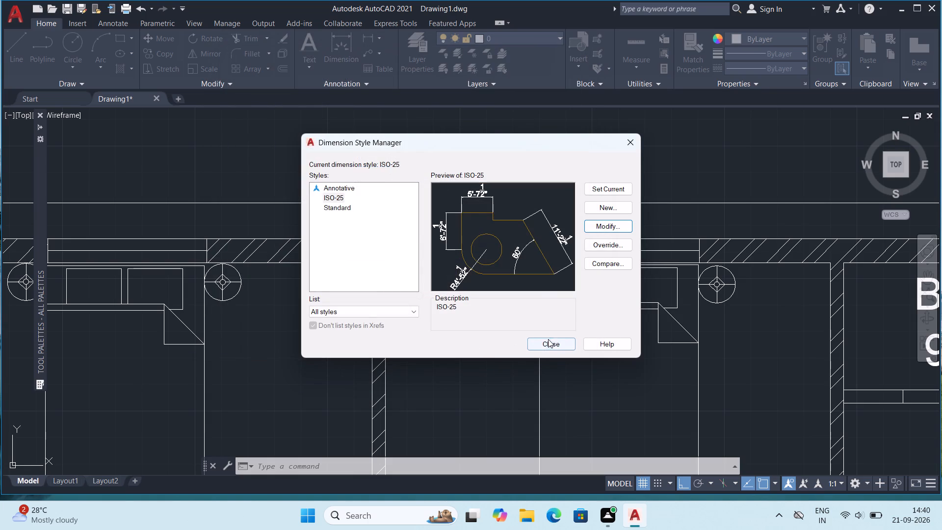
# Set ISO-25 as the current dimension style and close the Dimension Style Manager.
pyautogui.click(597, 181)
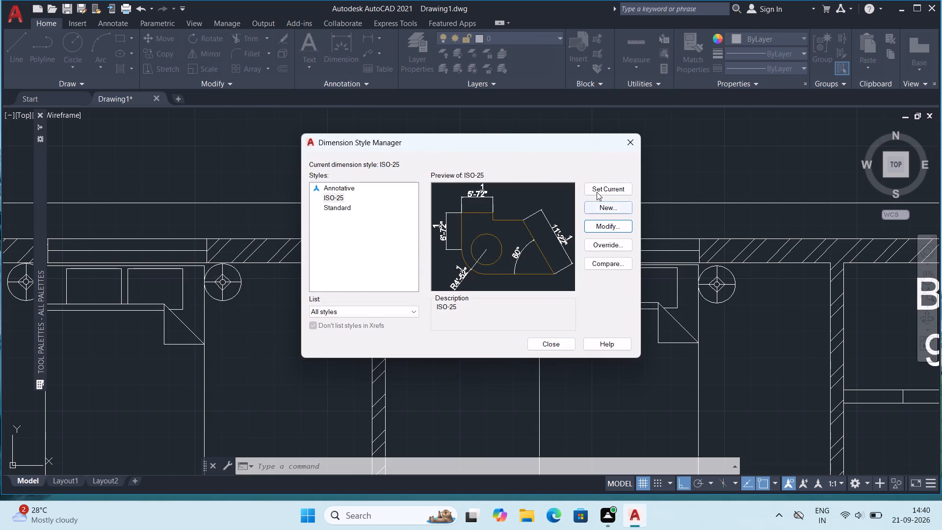
pyautogui.click(597, 191)
pyautogui.click(560, 343)
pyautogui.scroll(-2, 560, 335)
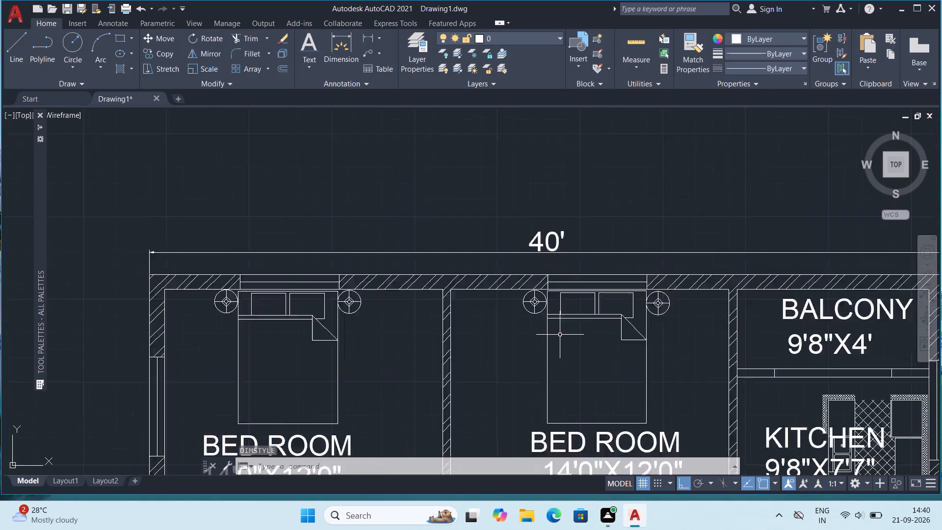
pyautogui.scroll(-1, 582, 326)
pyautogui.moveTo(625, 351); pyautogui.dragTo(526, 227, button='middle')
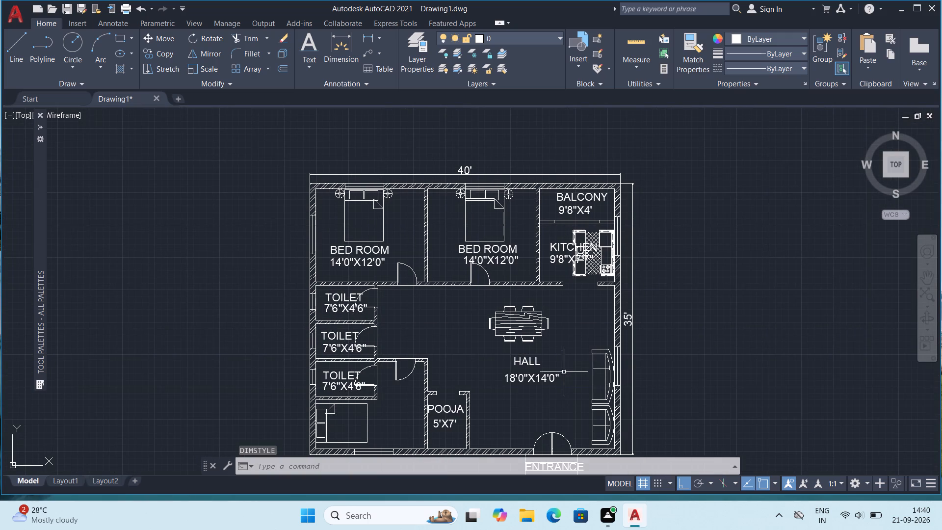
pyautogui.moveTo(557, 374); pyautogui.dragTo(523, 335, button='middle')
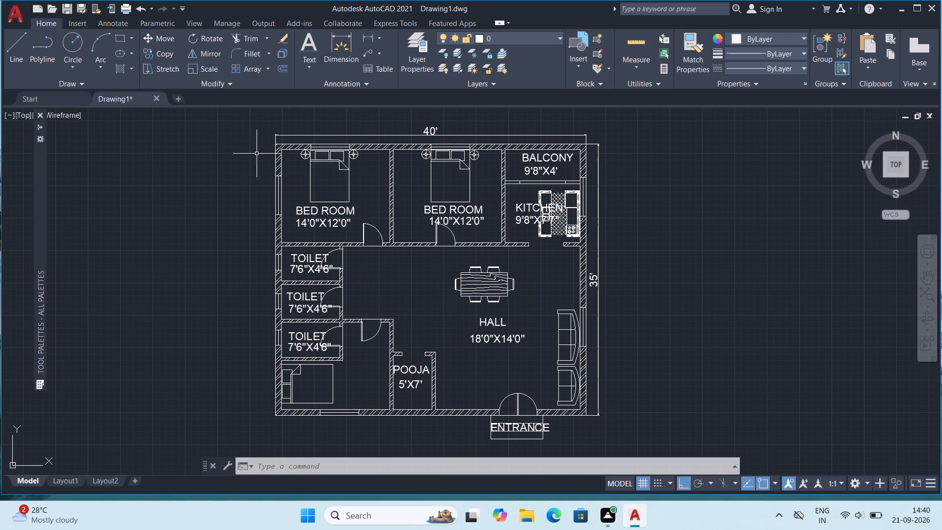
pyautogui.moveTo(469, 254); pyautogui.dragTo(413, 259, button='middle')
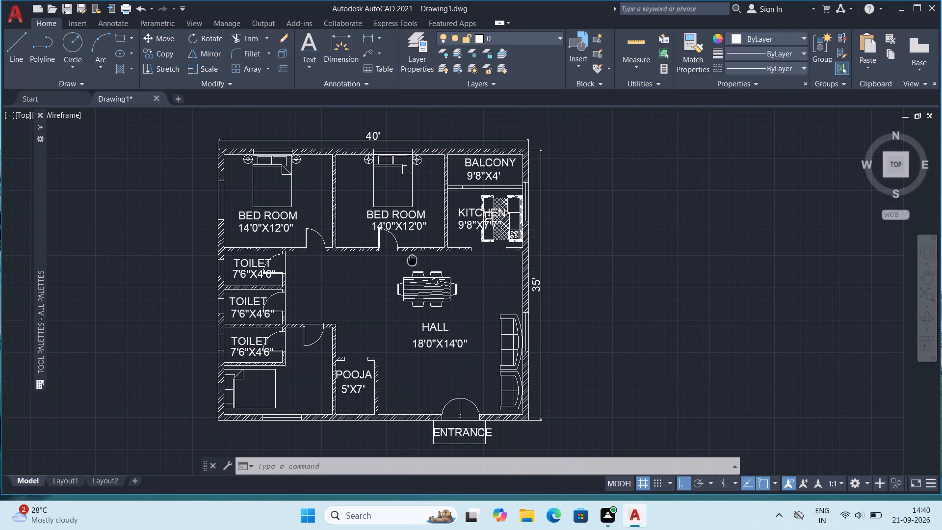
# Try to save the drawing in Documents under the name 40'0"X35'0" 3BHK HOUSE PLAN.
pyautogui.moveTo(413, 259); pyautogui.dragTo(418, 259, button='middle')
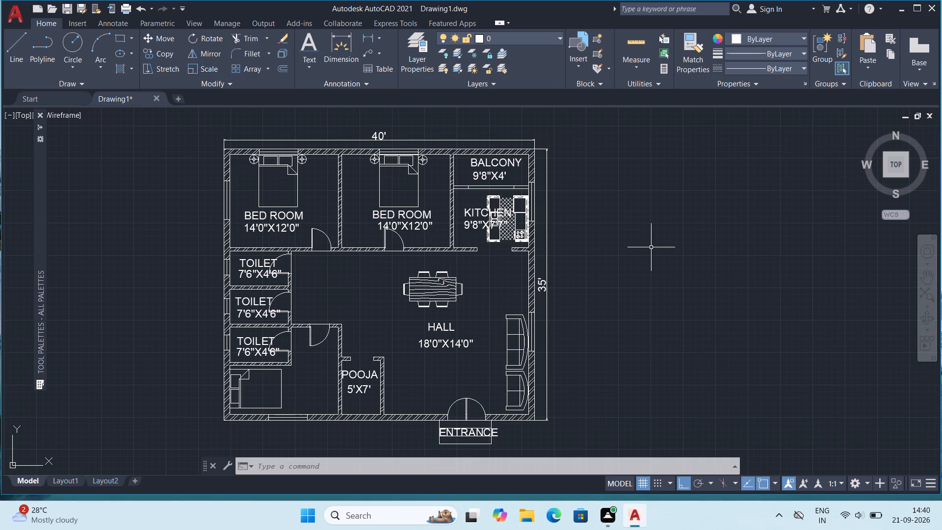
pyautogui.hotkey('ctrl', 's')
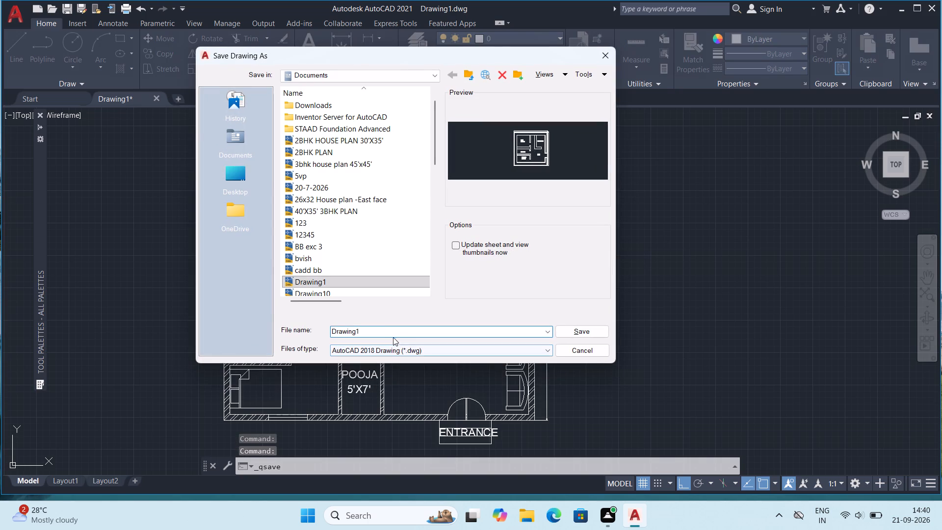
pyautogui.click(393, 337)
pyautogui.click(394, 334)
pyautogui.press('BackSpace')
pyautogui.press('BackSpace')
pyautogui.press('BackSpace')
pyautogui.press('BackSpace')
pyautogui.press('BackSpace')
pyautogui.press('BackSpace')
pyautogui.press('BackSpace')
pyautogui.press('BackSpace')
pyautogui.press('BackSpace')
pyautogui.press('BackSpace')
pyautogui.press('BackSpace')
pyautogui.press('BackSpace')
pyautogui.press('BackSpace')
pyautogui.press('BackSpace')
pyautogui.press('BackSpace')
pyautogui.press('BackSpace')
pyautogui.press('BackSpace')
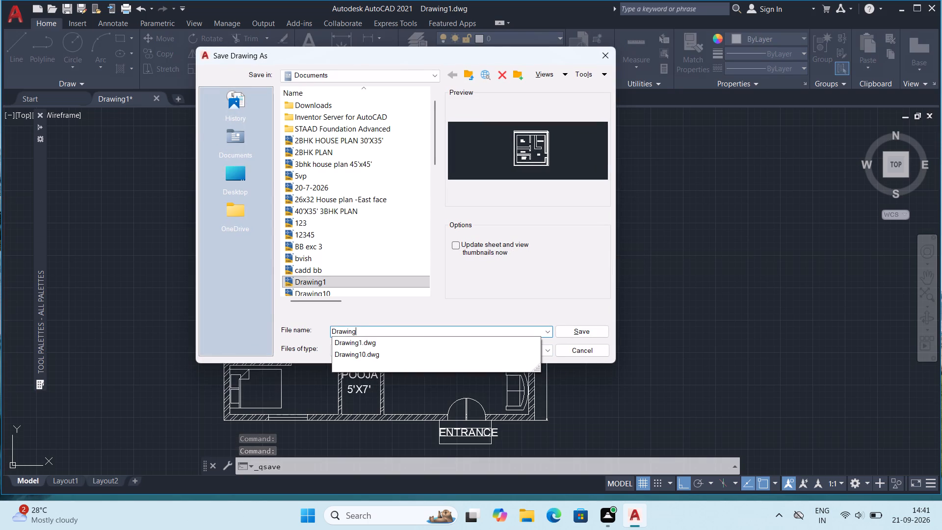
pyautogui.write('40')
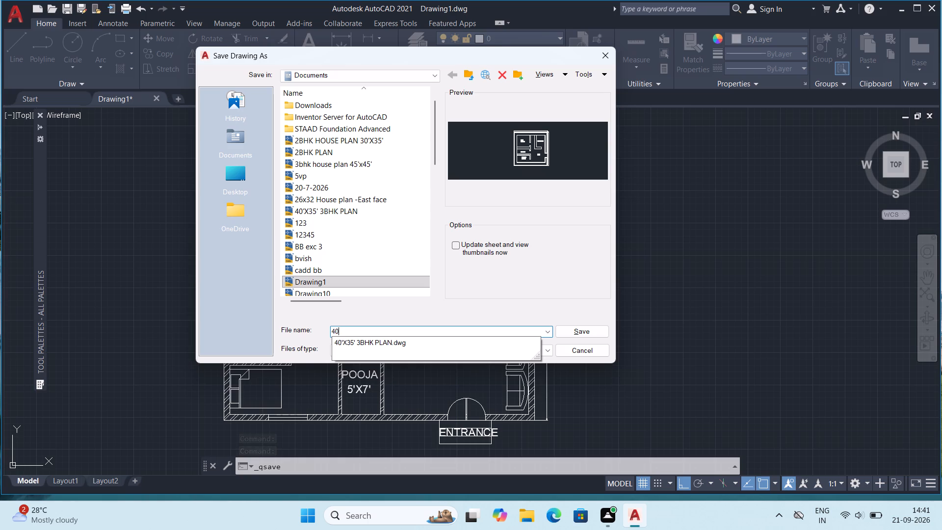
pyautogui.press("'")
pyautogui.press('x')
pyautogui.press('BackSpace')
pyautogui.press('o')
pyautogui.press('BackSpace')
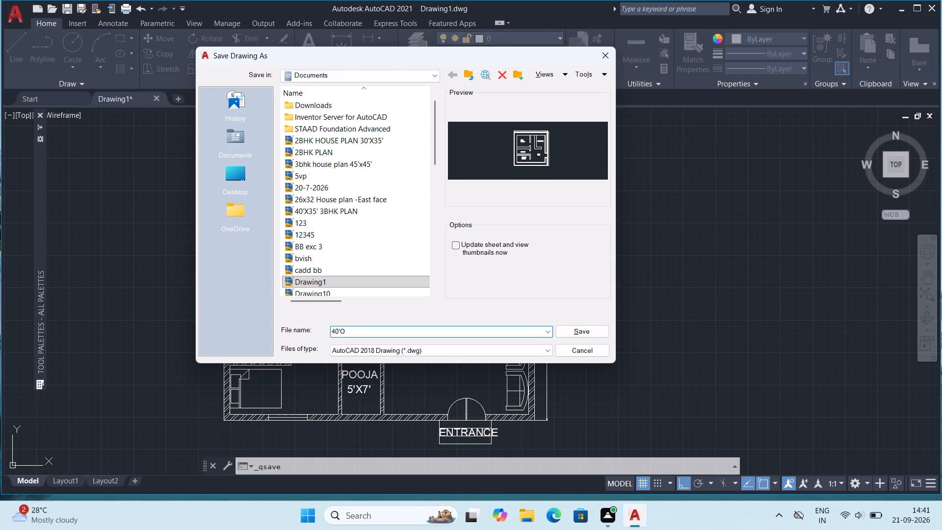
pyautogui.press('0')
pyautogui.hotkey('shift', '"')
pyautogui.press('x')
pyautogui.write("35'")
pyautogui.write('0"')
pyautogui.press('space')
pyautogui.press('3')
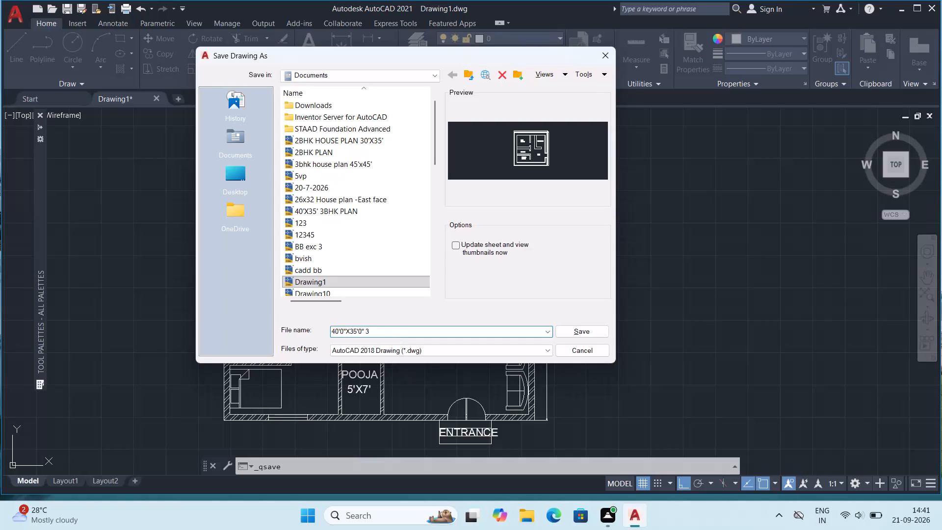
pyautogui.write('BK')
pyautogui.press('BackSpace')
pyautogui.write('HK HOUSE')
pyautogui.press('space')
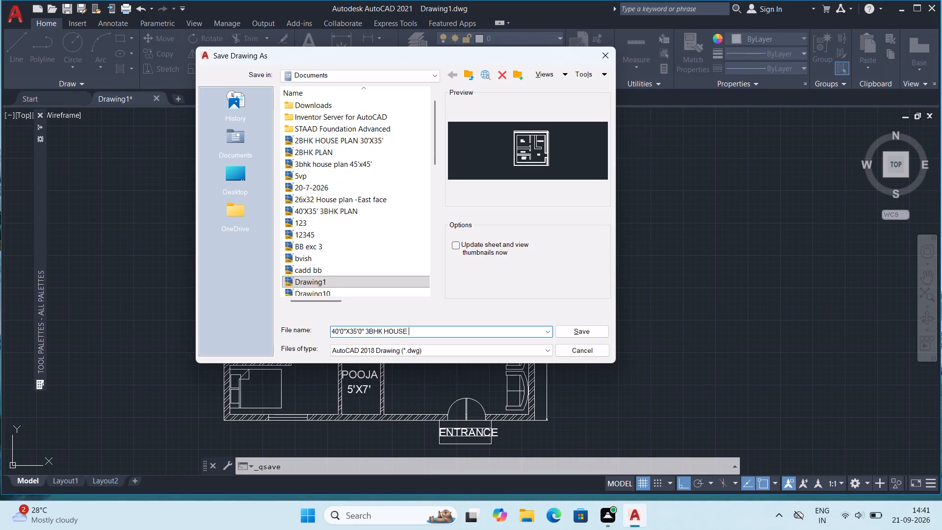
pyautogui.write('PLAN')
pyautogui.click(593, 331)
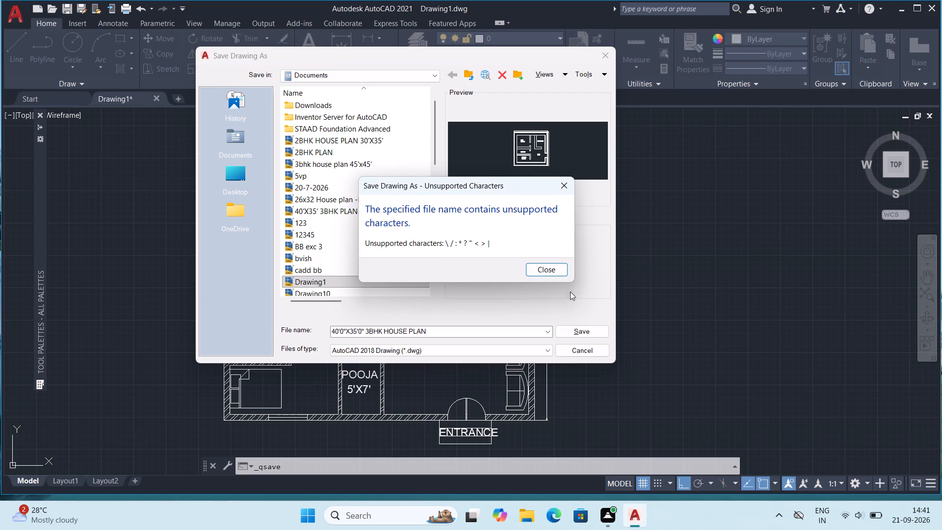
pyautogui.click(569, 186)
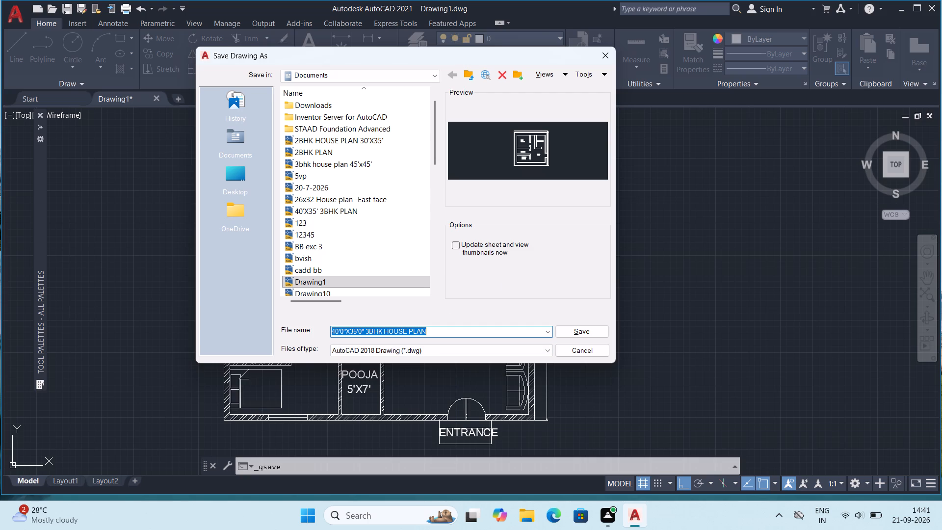
# Save the drawing in Documents under the file name 3BHK PLAN 40X35'.
pyautogui.click(453, 334)
pyautogui.scroll(2, 398, 338)
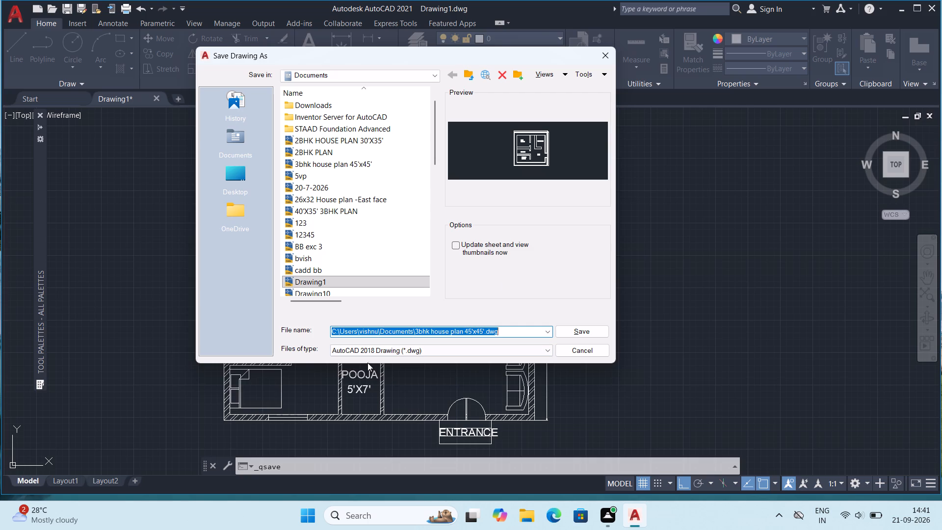
pyautogui.click(655, 247)
pyautogui.click(514, 331)
pyautogui.press('BackSpace')
pyautogui.press('BackSpace')
pyautogui.press('BackSpace')
pyautogui.press('BackSpace')
pyautogui.press('BackSpace')
pyautogui.press('BackSpace')
pyautogui.press('BackSpace')
pyautogui.press('BackSpace')
pyautogui.press('BackSpace')
pyautogui.press('BackSpace')
pyautogui.press('BackSpace')
pyautogui.press('BackSpace')
pyautogui.press('BackSpace')
pyautogui.press('BackSpace')
pyautogui.press('BackSpace')
pyautogui.press('BackSpace')
pyautogui.press('BackSpace')
pyautogui.press('BackSpace')
pyautogui.press('BackSpace')
pyautogui.press('BackSpace')
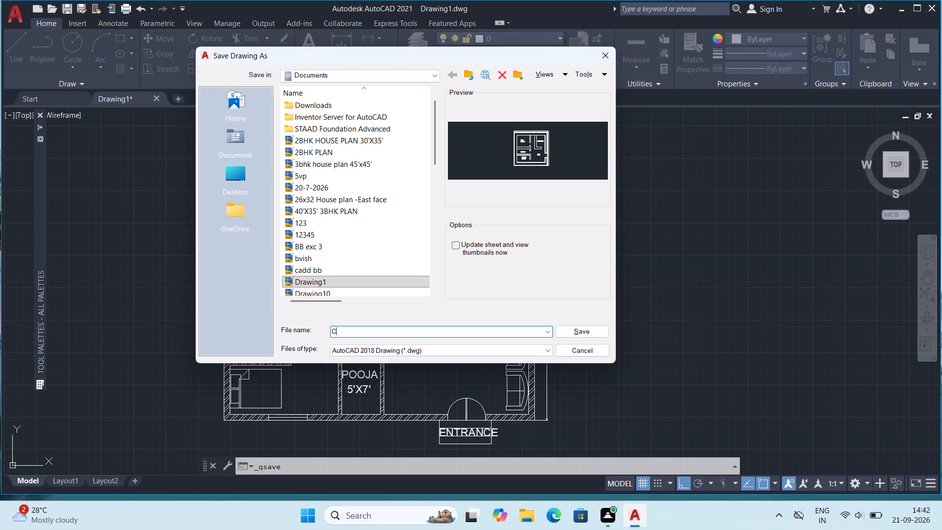
pyautogui.write('3BHK')
pyautogui.press('space')
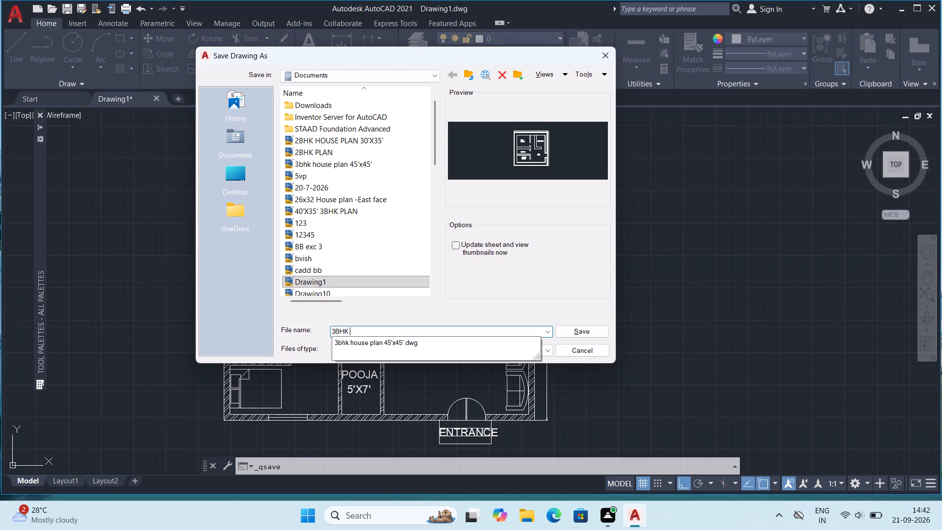
pyautogui.write('PLAN')
pyautogui.press('space')
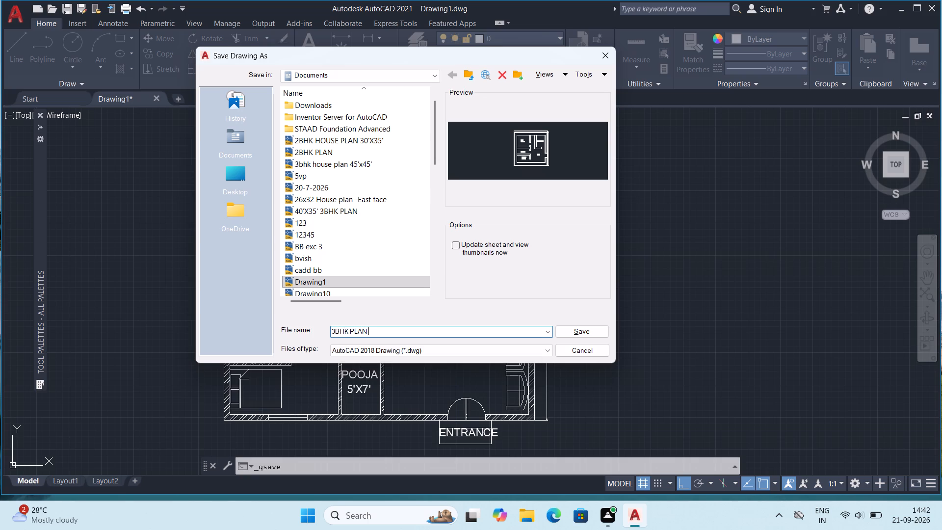
pyautogui.write('40')
pyautogui.press('x')
pyautogui.press('3')
pyautogui.press('5')
pyautogui.press("'")
pyautogui.press('Return')
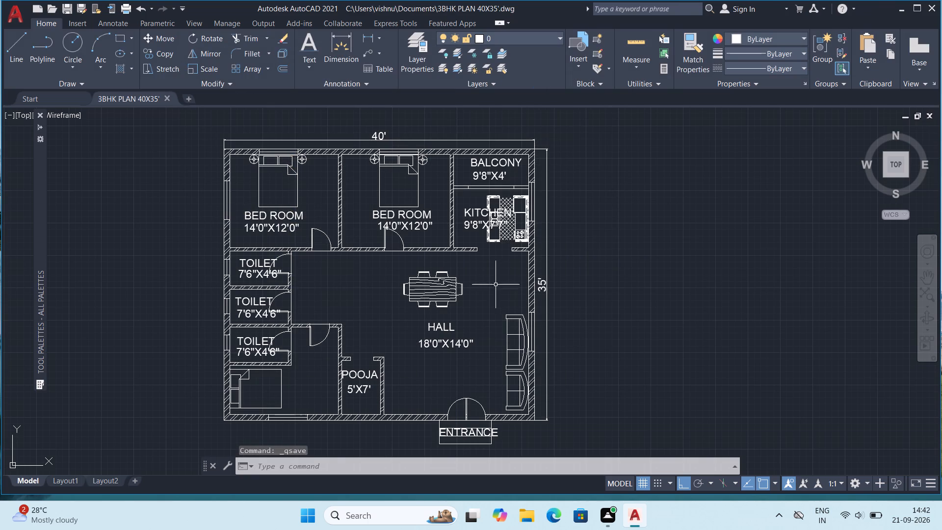
# Examine the floor plan from the entrance to the bedrooms, checking its labels, furniture and overall dimensions.
pyautogui.scroll(-1, 488, 305)
pyautogui.moveTo(430, 388); pyautogui.dragTo(437, 361, button='middle')
pyautogui.scroll(1, 441, 340)
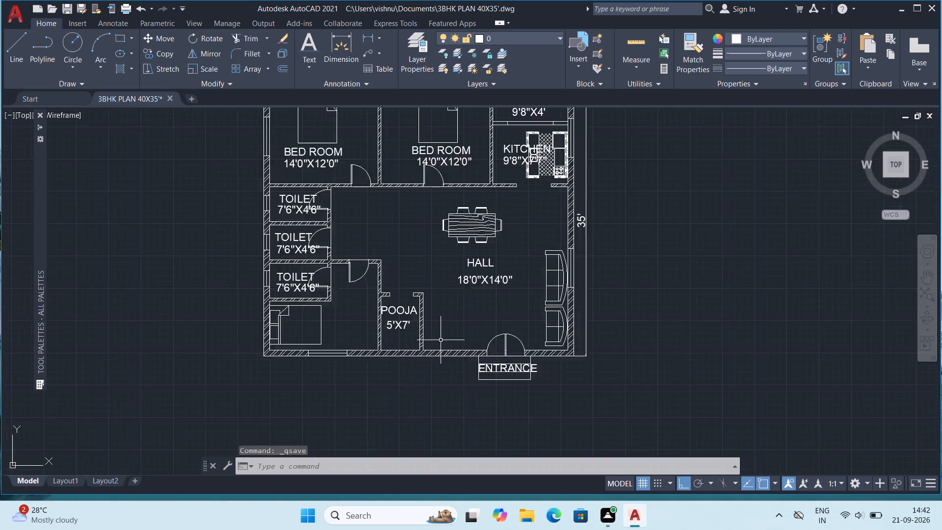
pyautogui.scroll(1, 441, 340)
pyautogui.moveTo(500, 256); pyautogui.dragTo(505, 371, button='middle')
pyautogui.scroll(-1, 505, 362)
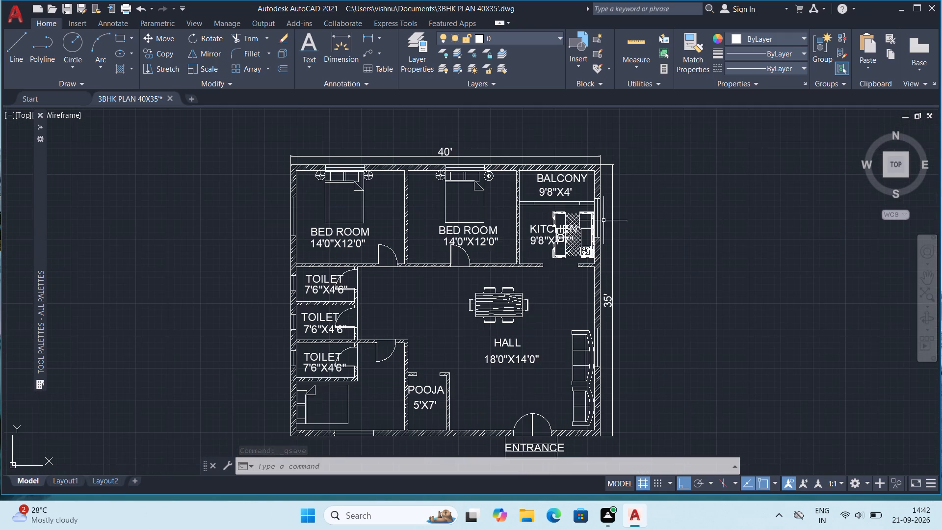
pyautogui.moveTo(601, 228); pyautogui.dragTo(570, 236, button='middle')
pyautogui.moveTo(630, 336); pyautogui.dragTo(641, 301, button='middle')
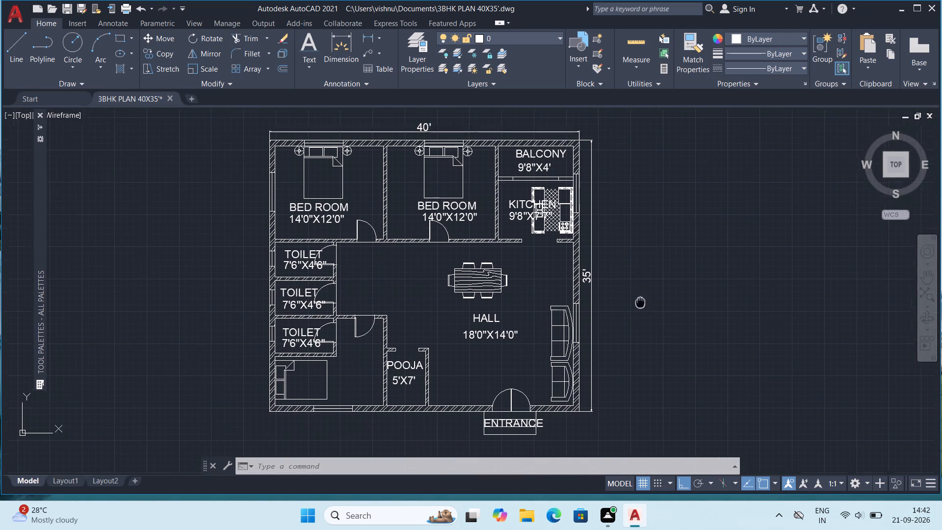
pyautogui.moveTo(641, 301); pyautogui.dragTo(641, 300, button='middle')
# Save the drawing again under its current file name.
pyautogui.hotkey('ctrl', 's')
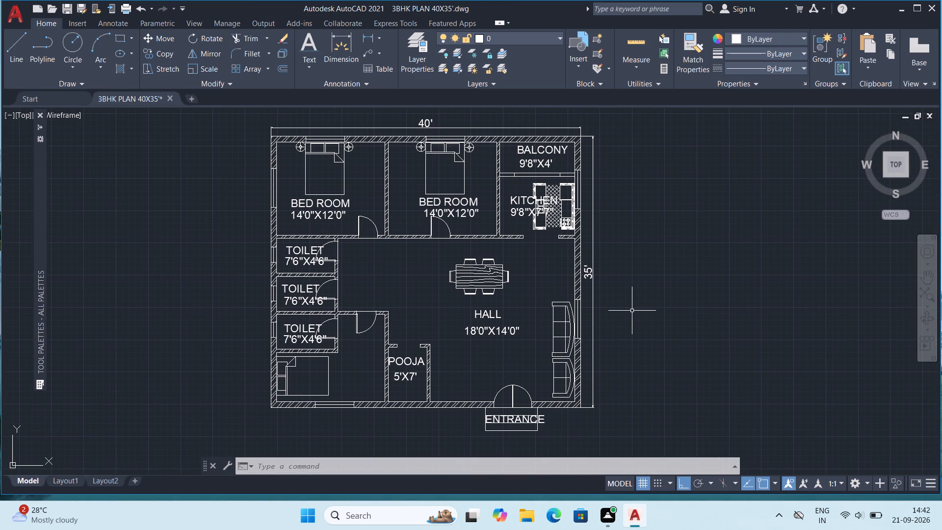
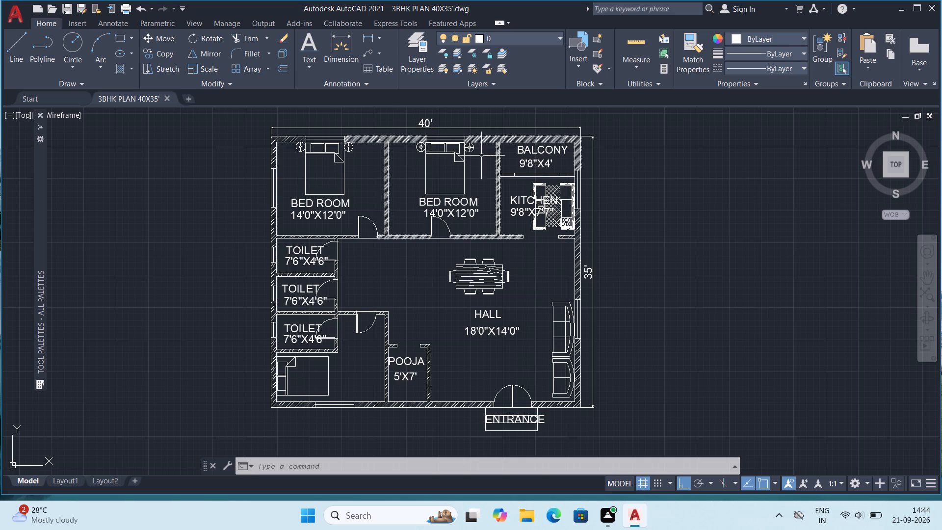
# Examine the finished floor plan, checking the hall, toilets and kitchen area and the overall layout.
pyautogui.moveTo(649, 262); pyautogui.dragTo(603, 259, button='middle')
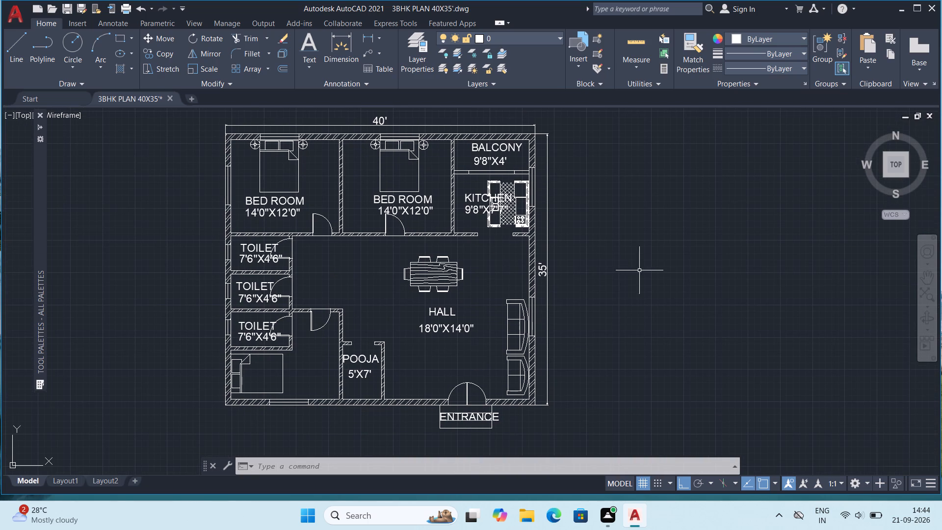
pyautogui.scroll(-1, 651, 271)
pyautogui.scroll(2, 611, 270)
pyautogui.moveTo(483, 259); pyautogui.dragTo(501, 264, button='middle')
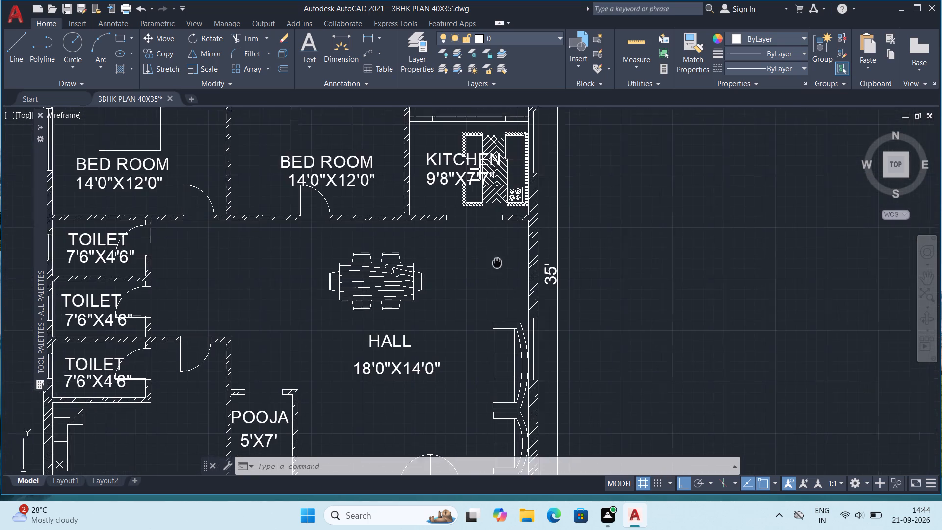
pyautogui.moveTo(501, 264); pyautogui.dragTo(593, 286, button='middle')
pyautogui.scroll(-1, 525, 279)
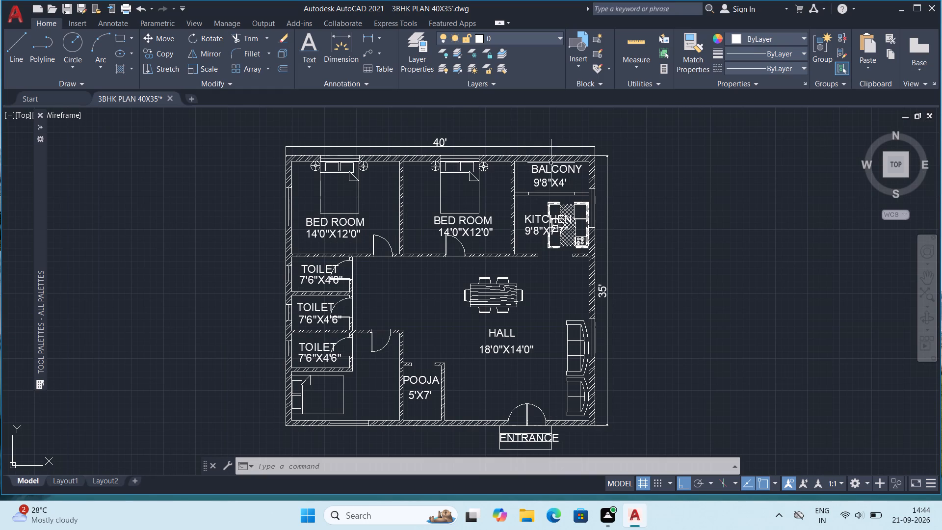
pyautogui.moveTo(435, 342); pyautogui.dragTo(419, 350, button='middle')
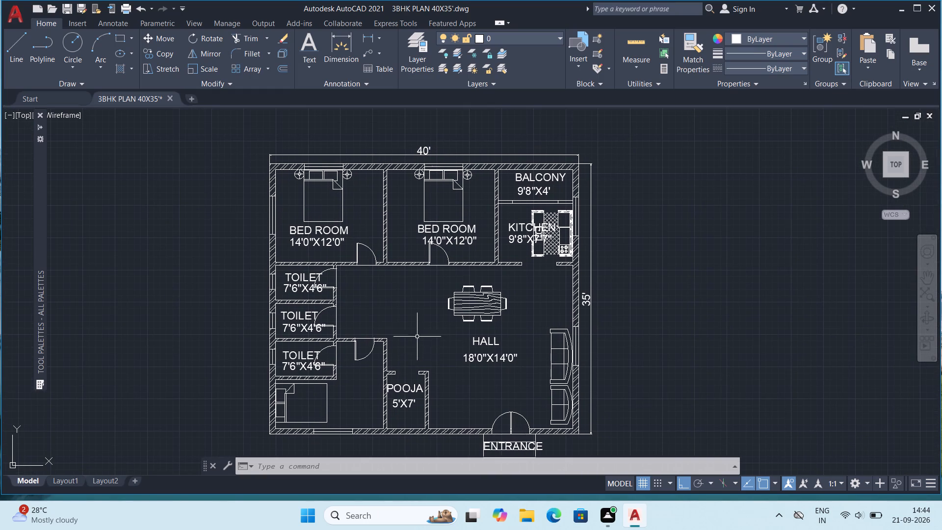
# Add the single-line title 3BHK HOUSE PLAN 40'0"X35'0" above the floor plan, with a text height of about 4'-3".
pyautogui.scroll(-1, 419, 326)
pyautogui.moveTo(398, 231); pyautogui.dragTo(389, 275, button='middle')
pyautogui.scroll(2, 330, 222)
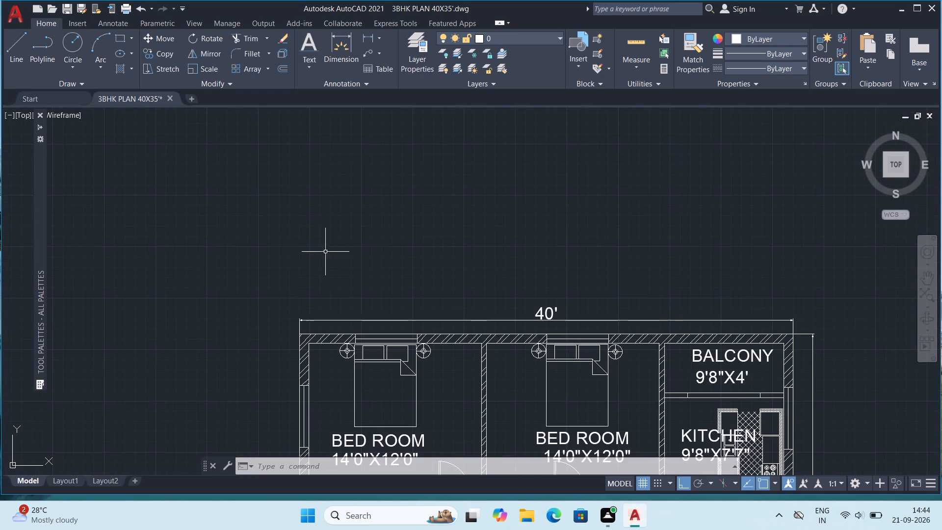
pyautogui.click(306, 69)
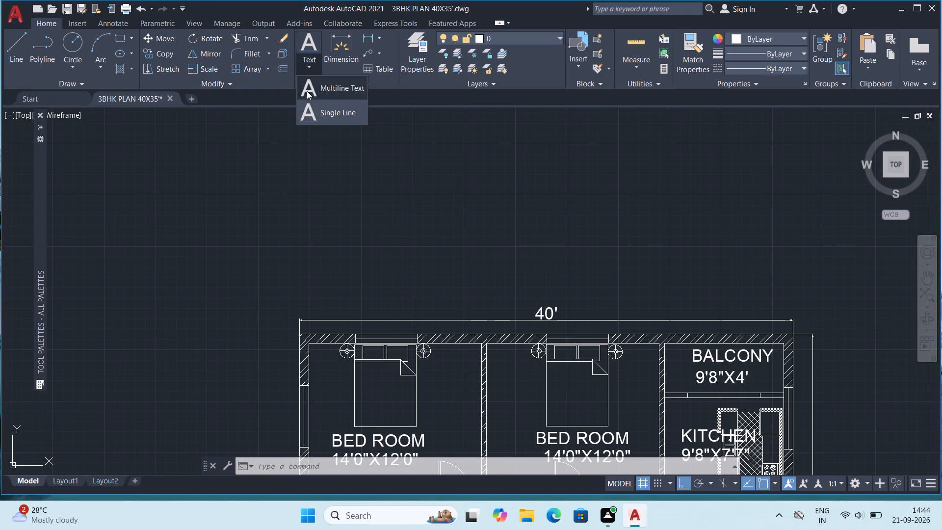
pyautogui.click(312, 108)
pyautogui.moveTo(266, 199); pyautogui.dragTo(267, 247, button='middle')
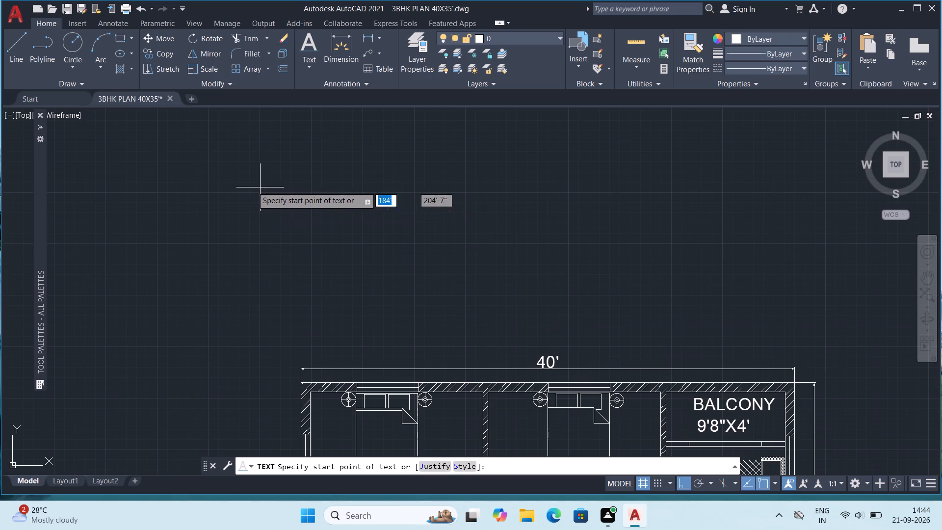
pyautogui.click(220, 180)
pyautogui.click(228, 233)
pyautogui.click(262, 197)
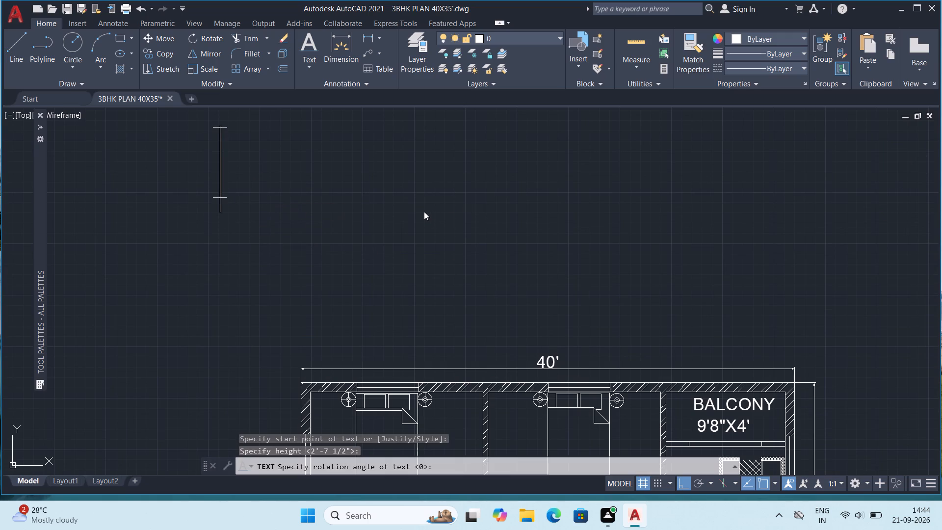
pyautogui.write('3BH')
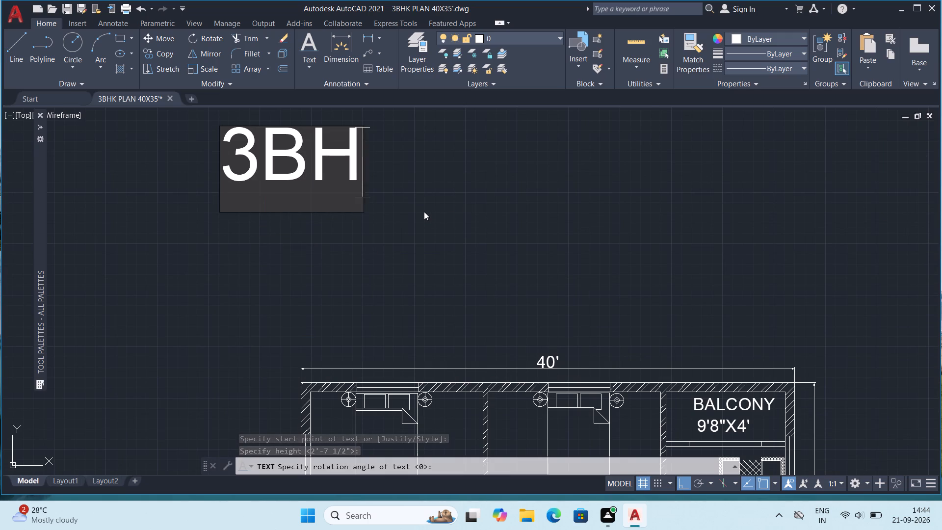
pyautogui.write('K HOUSE PLAN')
pyautogui.press('space')
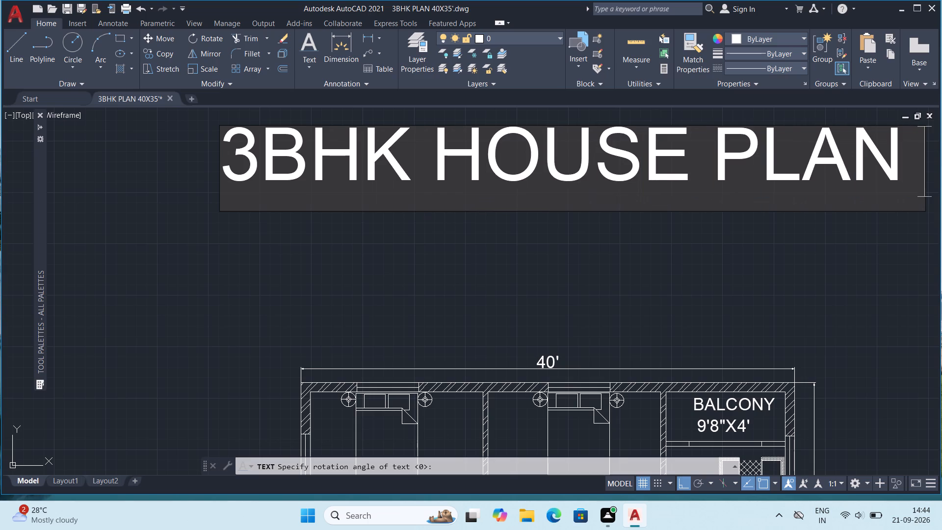
pyautogui.write("40'")
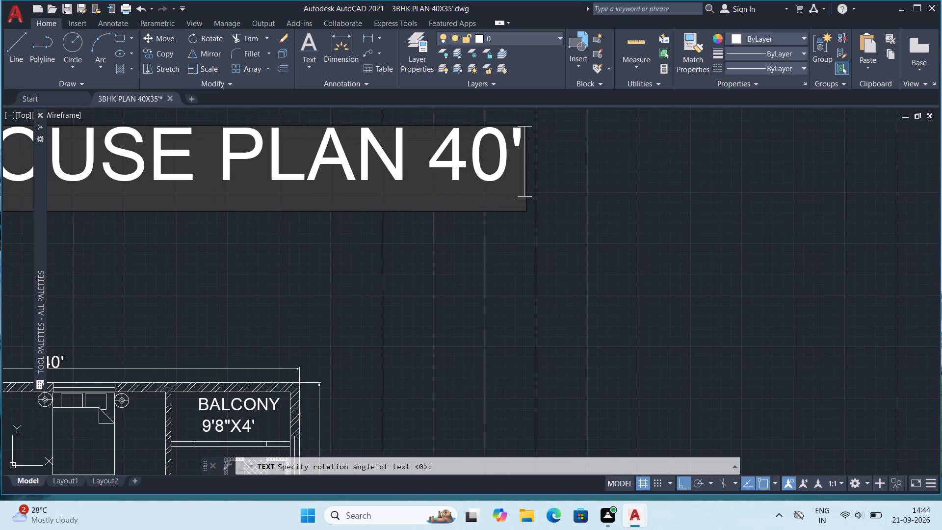
pyautogui.press('0')
pyautogui.hotkey('shift', '"')
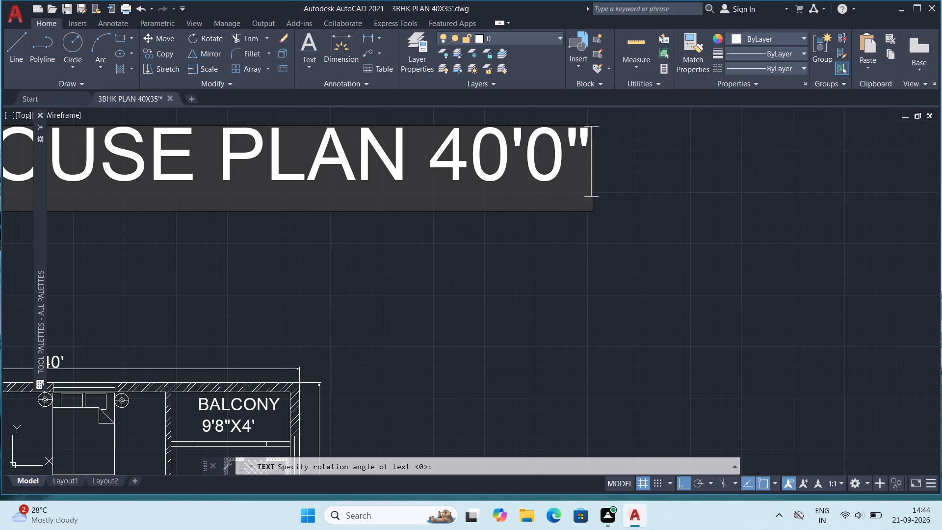
pyautogui.press('x')
pyautogui.write("35'")
pyautogui.write('0"')
pyautogui.press('Return')
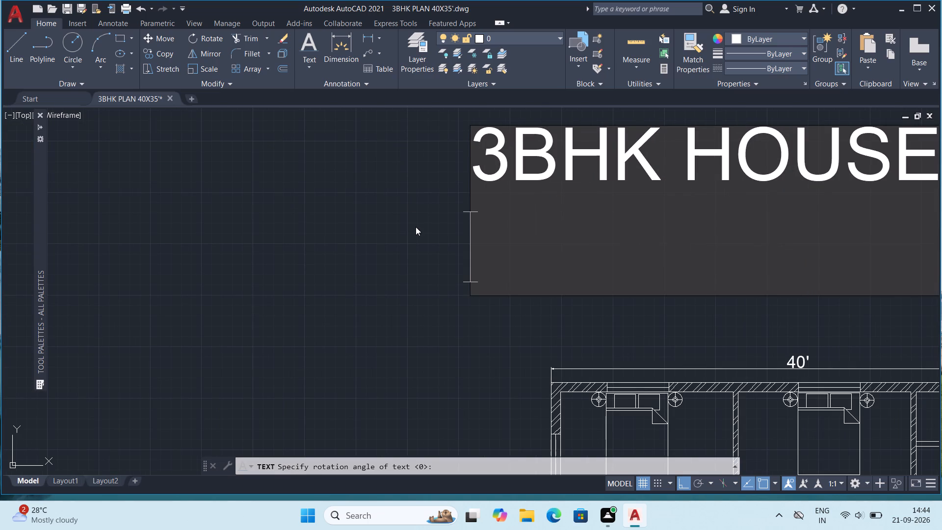
pyautogui.press('Return')
pyautogui.scroll(-2, 425, 330)
pyautogui.moveTo(593, 338); pyautogui.dragTo(477, 265, button='middle')
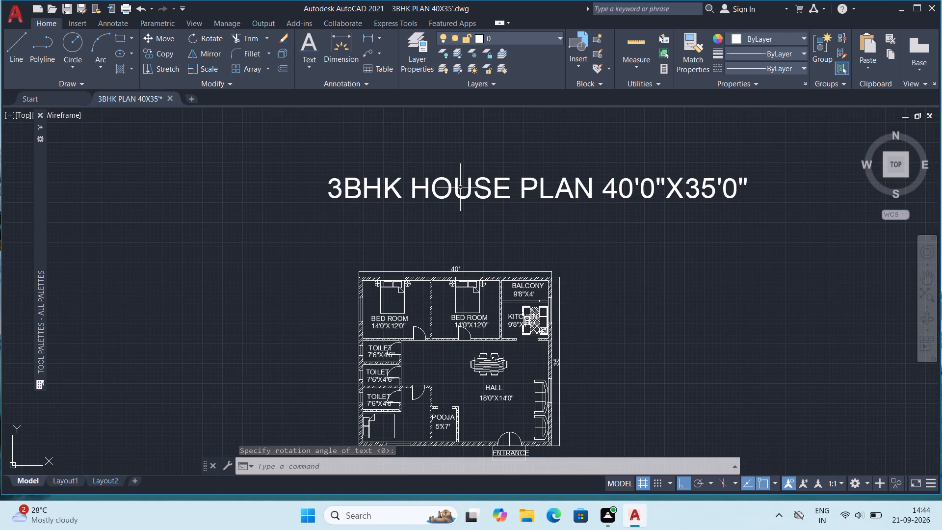
# Move the title about 17' to the left and then down so it sits just above the plan's 40' dimension.
pyautogui.click(460, 187)
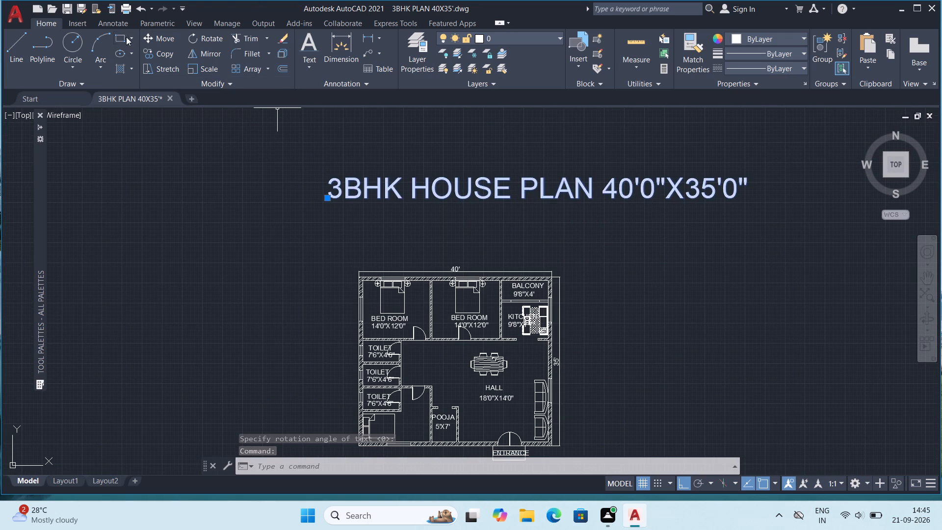
pyautogui.click(159, 36)
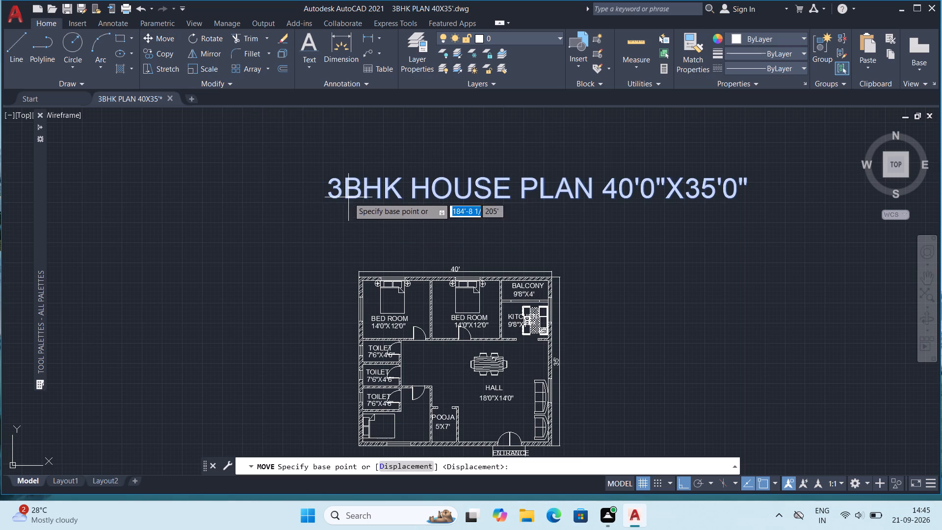
pyautogui.click(344, 191)
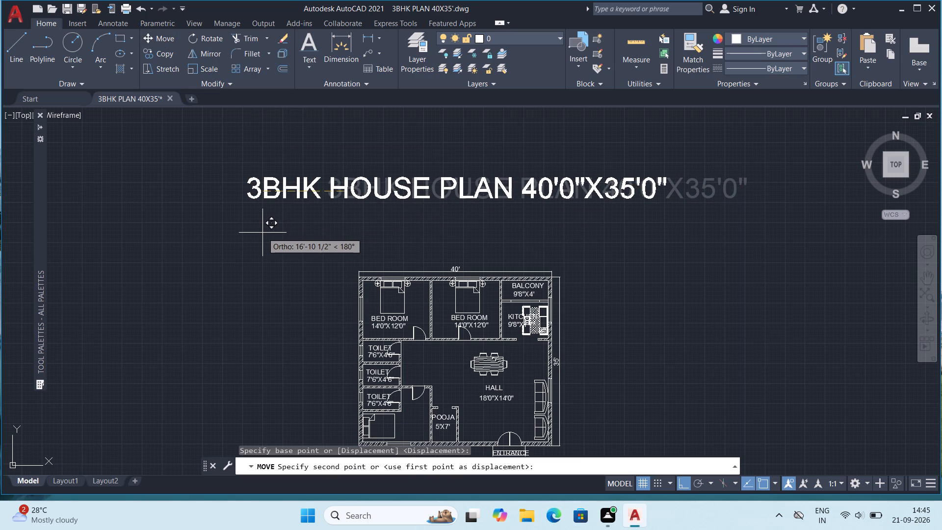
pyautogui.click(260, 230)
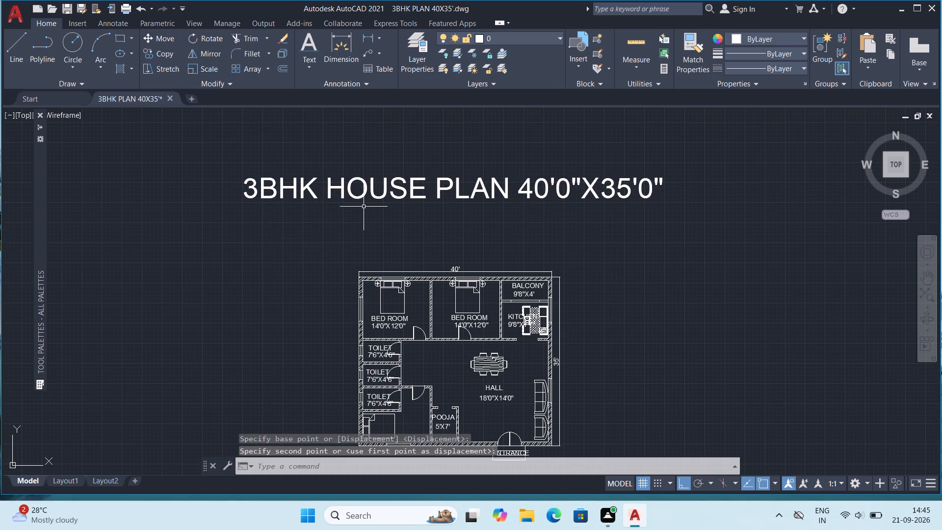
pyautogui.click(393, 196)
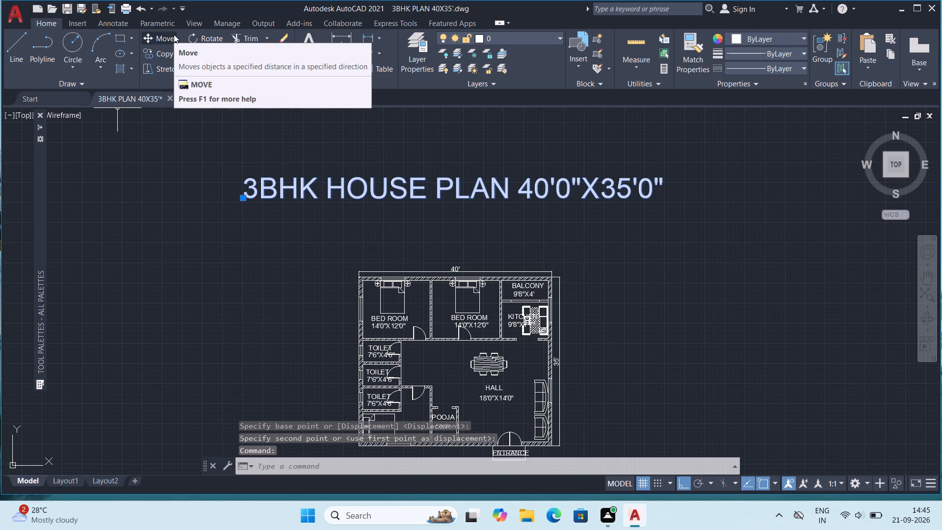
pyautogui.click(174, 34)
pyautogui.click(277, 196)
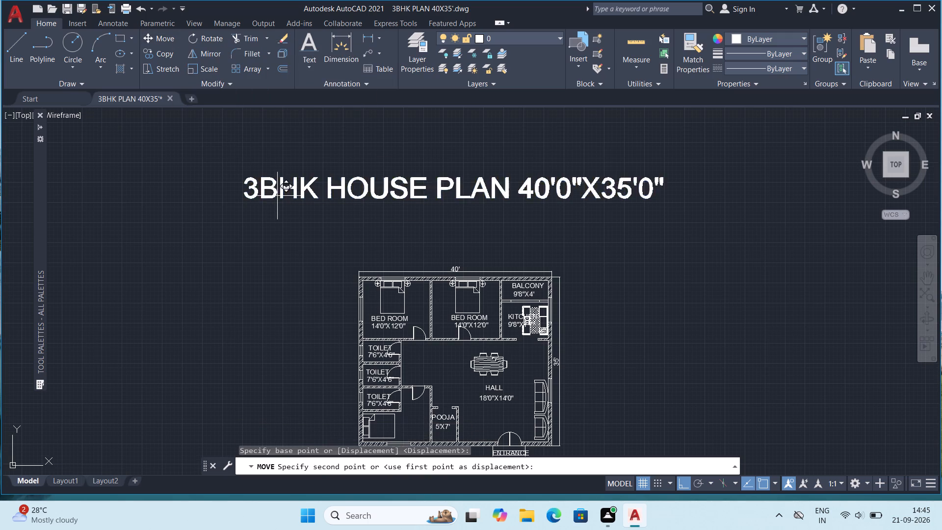
pyautogui.click(274, 251)
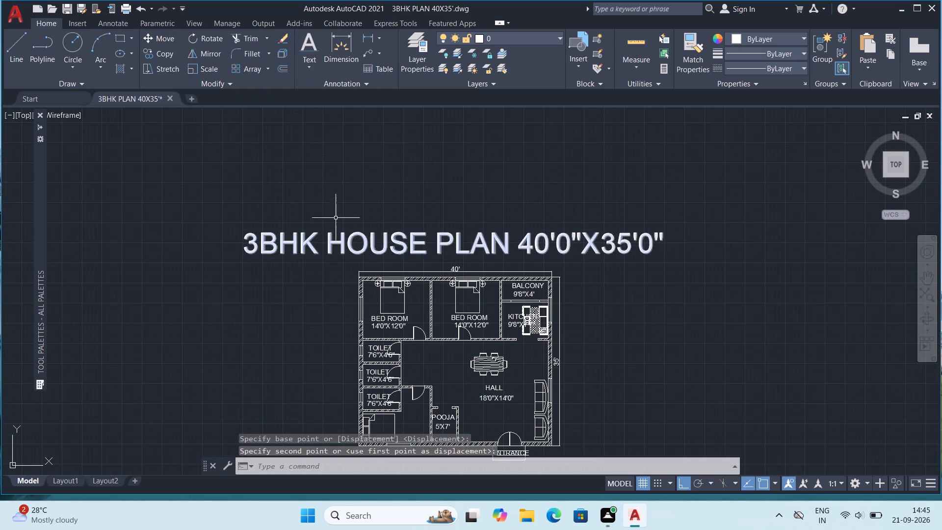
# Set the title's text height to 3'.
pyautogui.moveTo(628, 392); pyautogui.dragTo(635, 347, button='middle')
pyautogui.scroll(-1, 647, 300)
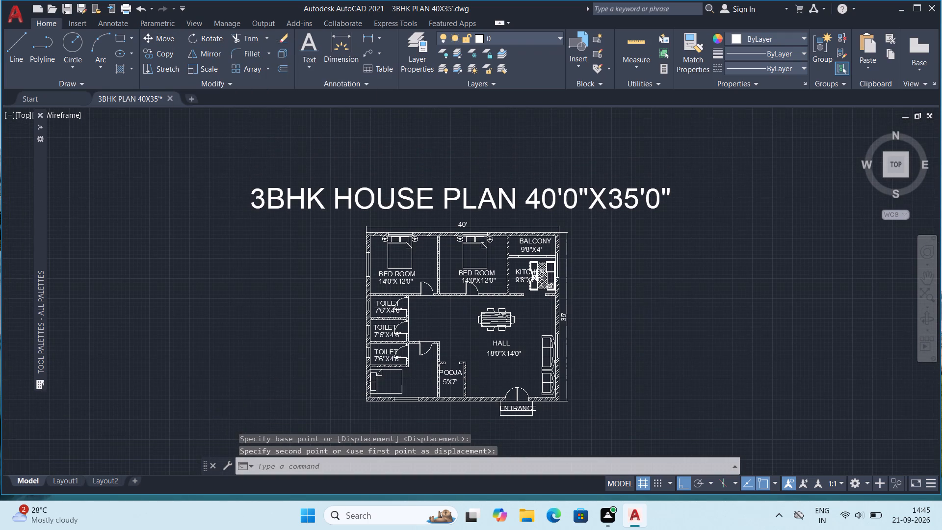
pyautogui.moveTo(621, 372); pyautogui.dragTo(605, 346, button='middle')
pyautogui.click(558, 215)
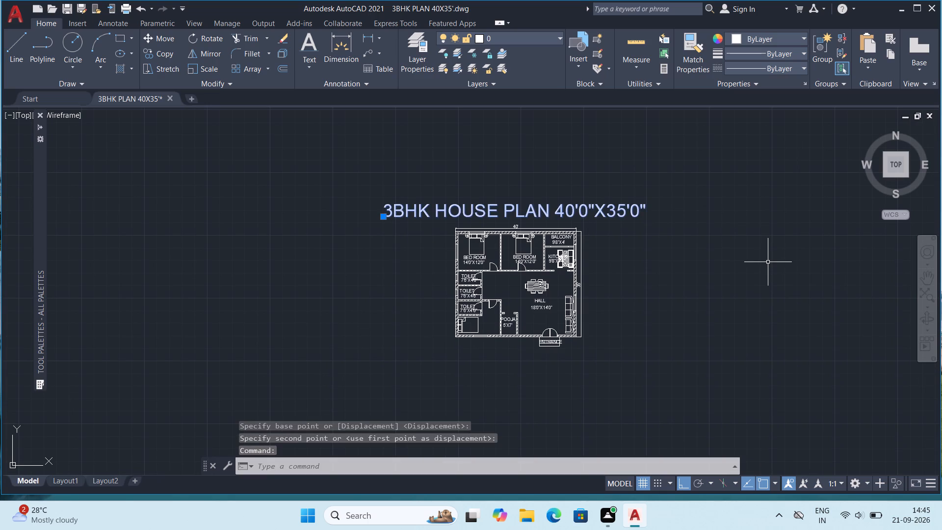
pyautogui.write('QP')
pyautogui.press('Return')
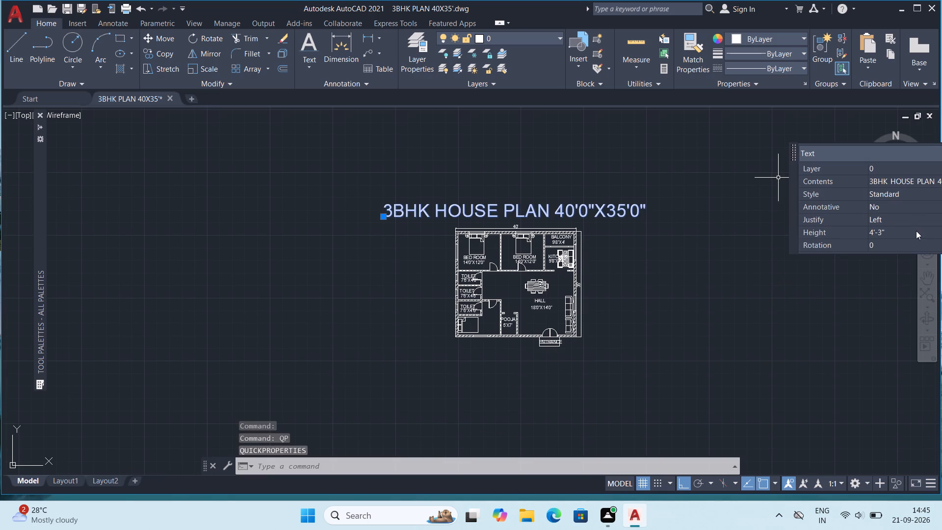
pyautogui.click(915, 232)
pyautogui.write("3'")
pyautogui.press('Return')
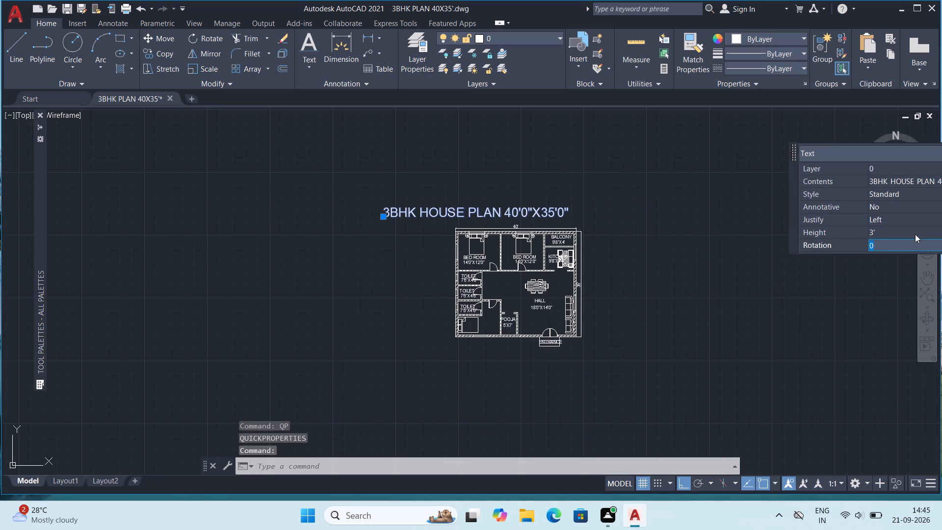
pyautogui.press('Escape')
# Move the title about 12' horizontally to the right so it is roughly centred over the floor plan.
pyautogui.moveTo(464, 219); pyautogui.dragTo(444, 196, button='middle')
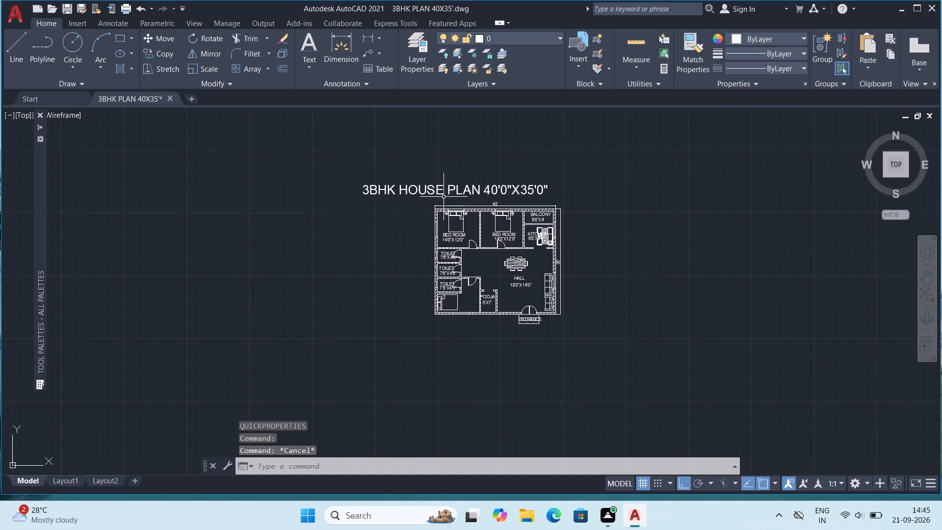
pyautogui.scroll(2, 444, 197)
pyautogui.click(452, 173)
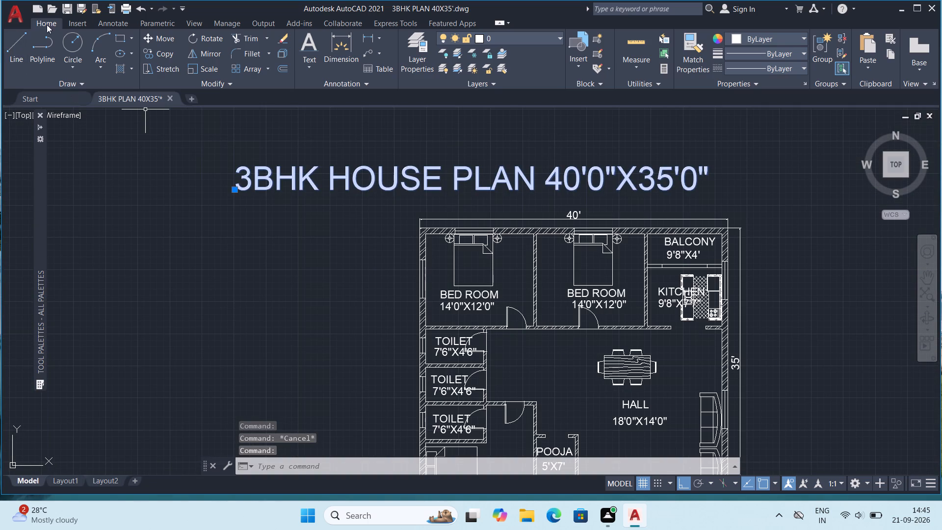
pyautogui.click(149, 35)
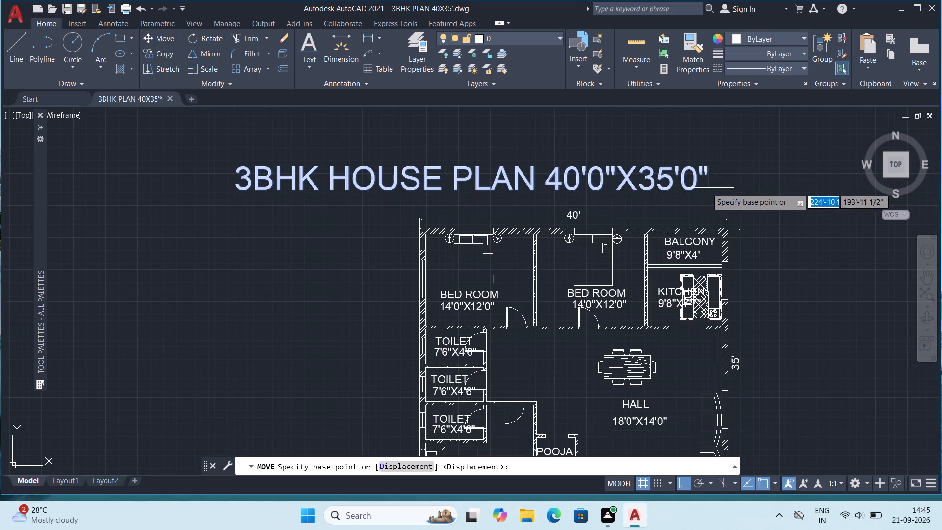
pyautogui.click(685, 185)
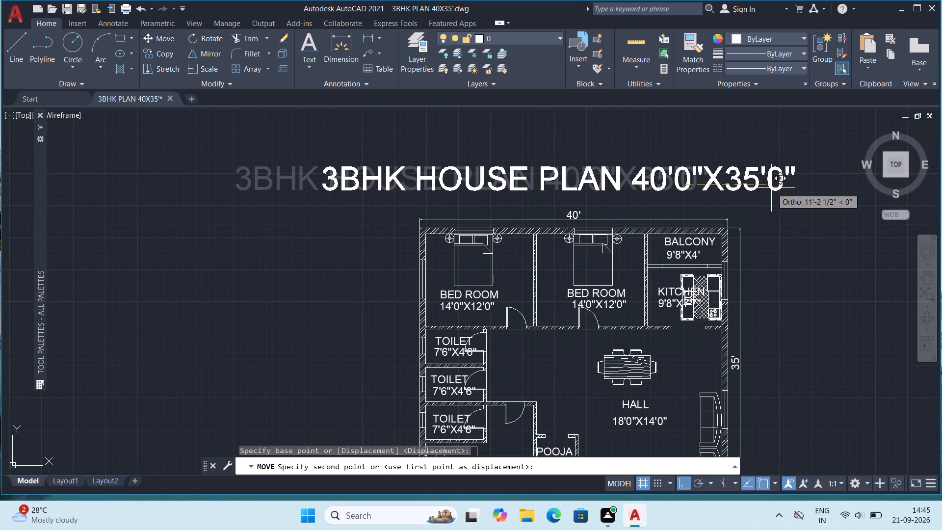
pyautogui.click(779, 188)
pyautogui.scroll(-1, 797, 216)
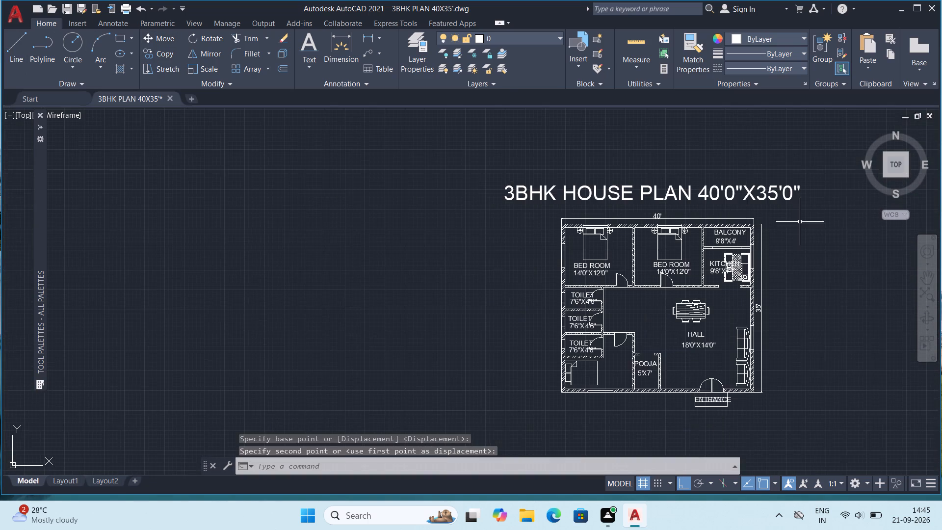
pyautogui.moveTo(816, 291); pyautogui.dragTo(696, 276, button='middle')
pyautogui.press('Escape')
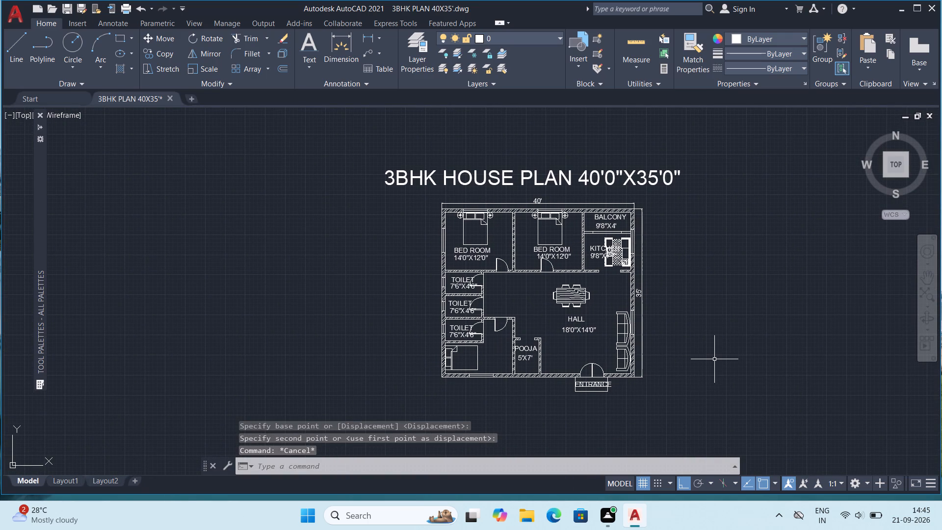
# Save the titled drawing under its current file name.
pyautogui.hotkey('ctrl', 's')
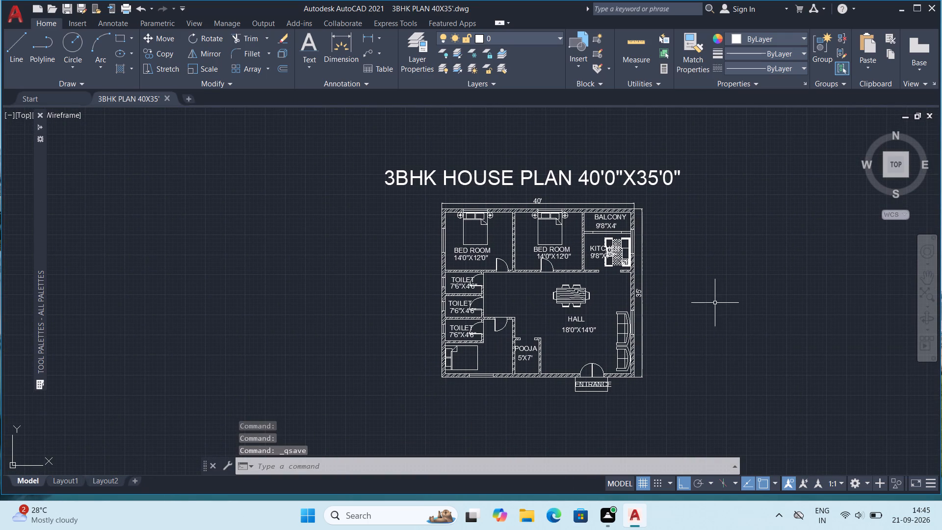
pyautogui.hotkey('ctrl', 's')
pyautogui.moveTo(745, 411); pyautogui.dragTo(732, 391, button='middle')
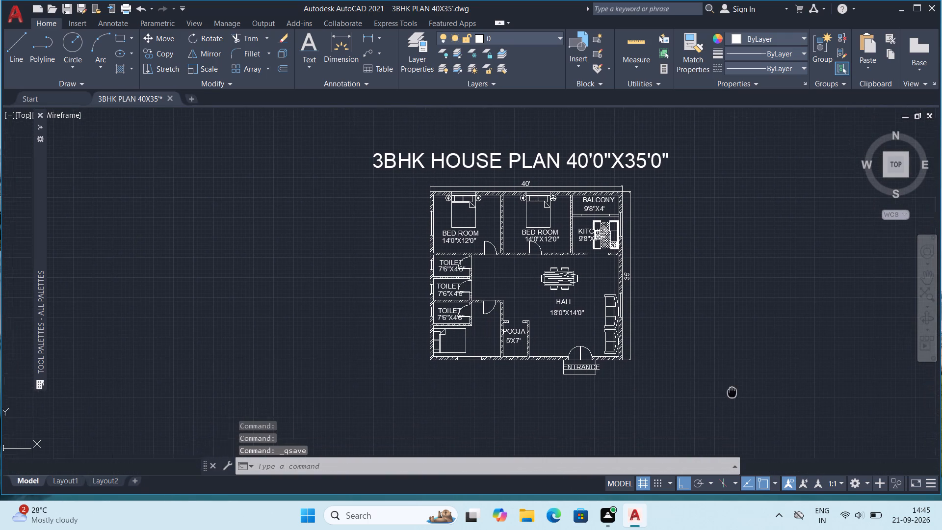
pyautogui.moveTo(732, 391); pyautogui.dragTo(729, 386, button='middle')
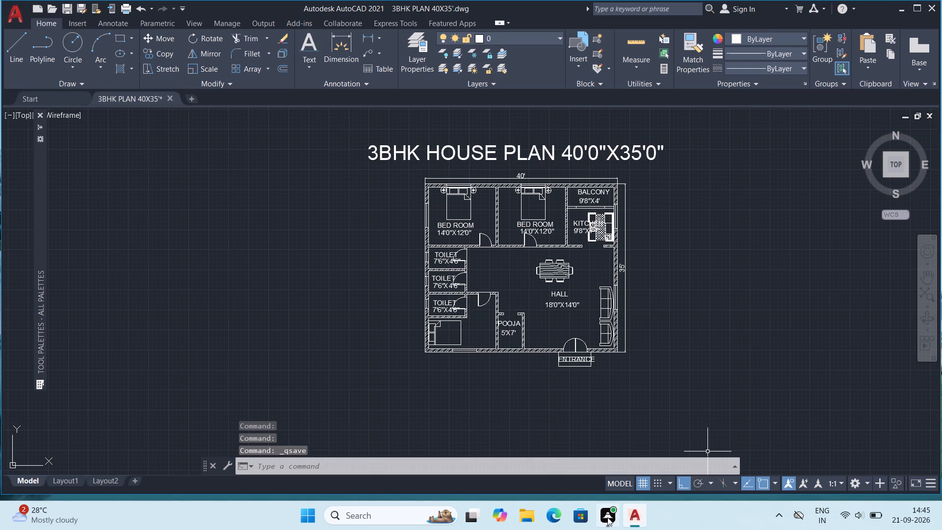